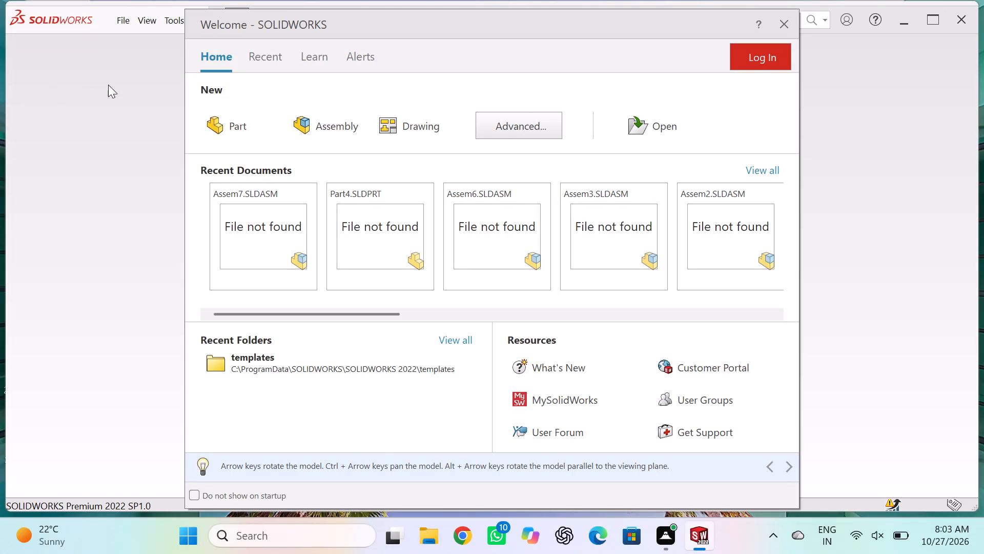
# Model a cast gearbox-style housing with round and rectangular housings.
# Create a new part document.
pyautogui.click(238, 133)
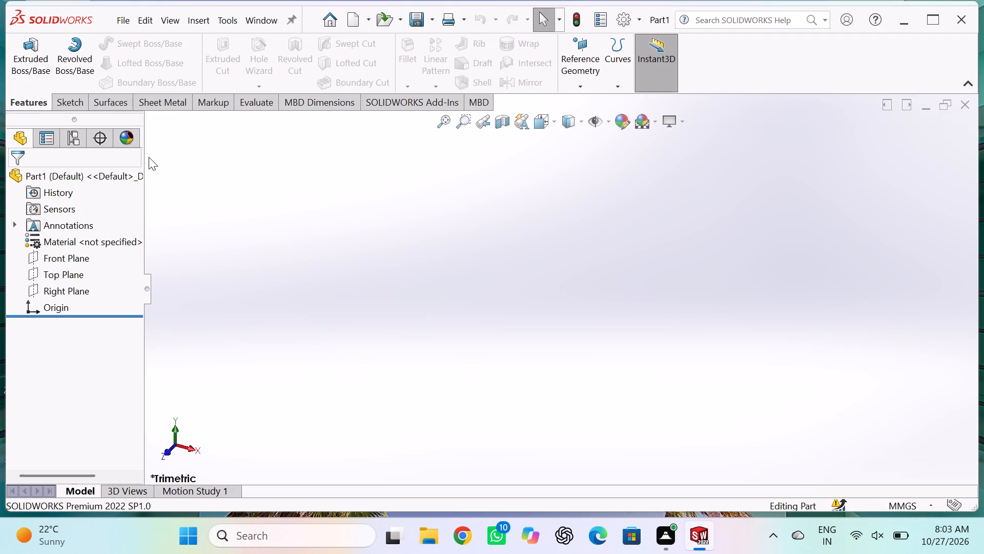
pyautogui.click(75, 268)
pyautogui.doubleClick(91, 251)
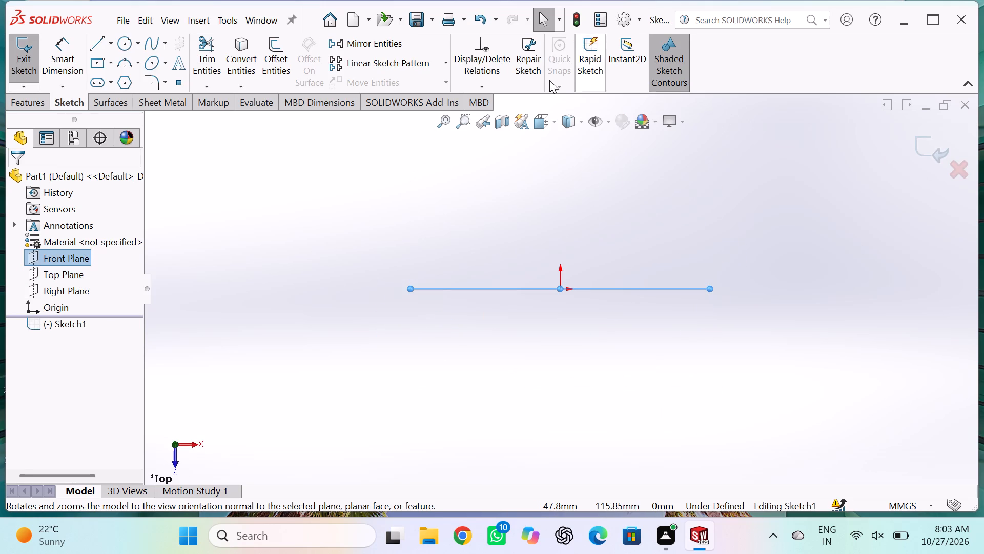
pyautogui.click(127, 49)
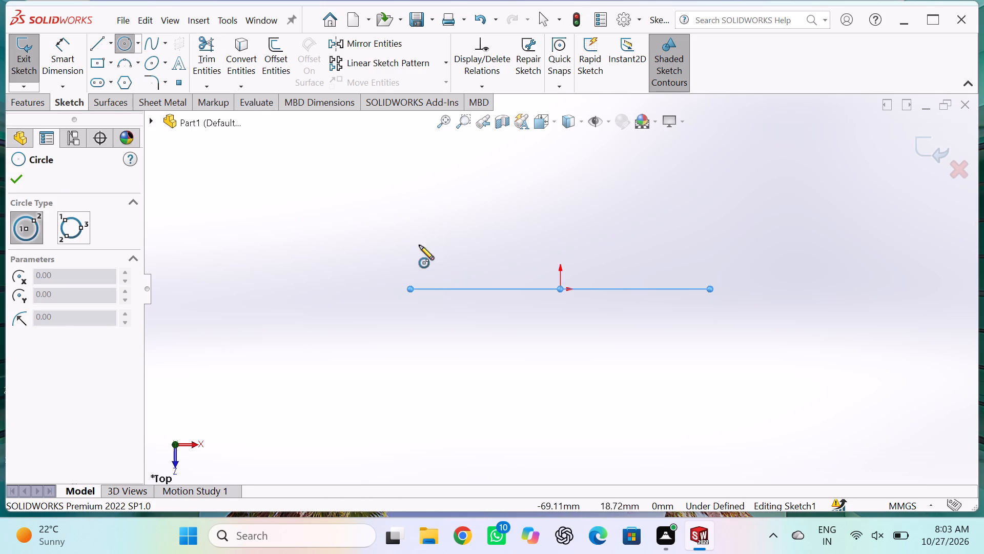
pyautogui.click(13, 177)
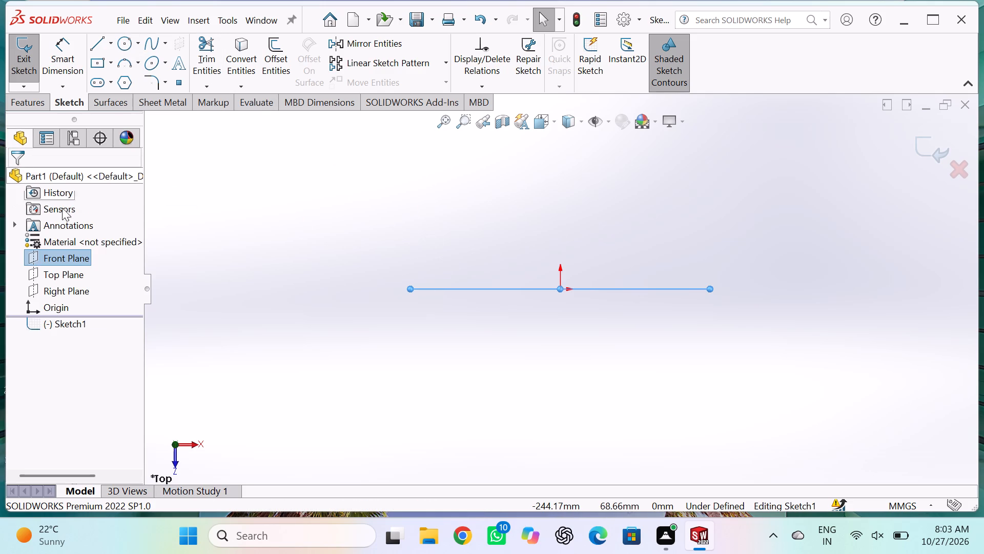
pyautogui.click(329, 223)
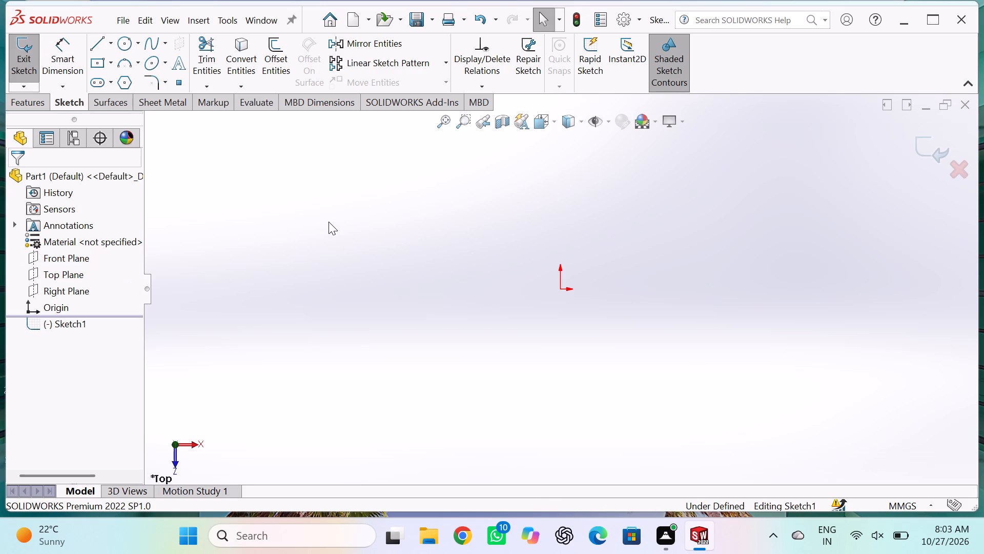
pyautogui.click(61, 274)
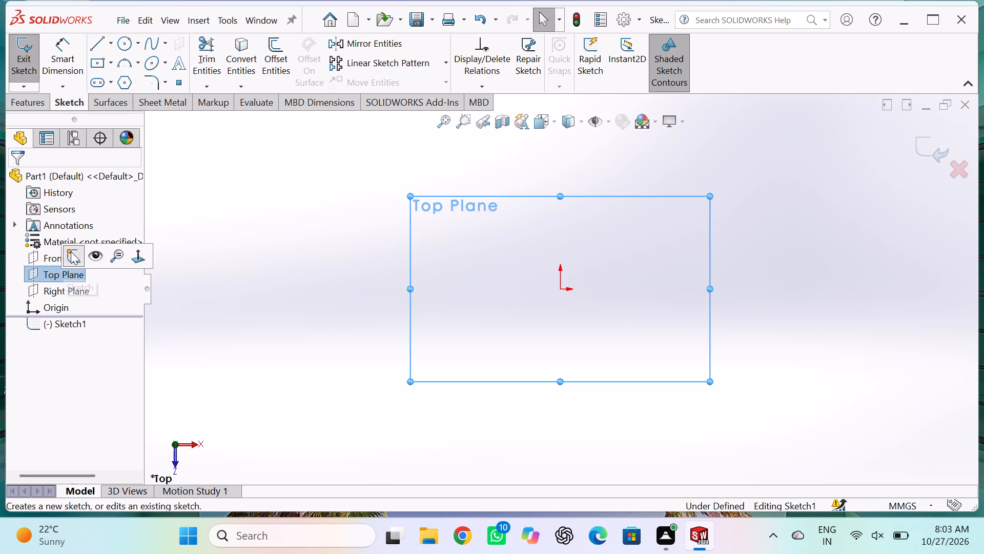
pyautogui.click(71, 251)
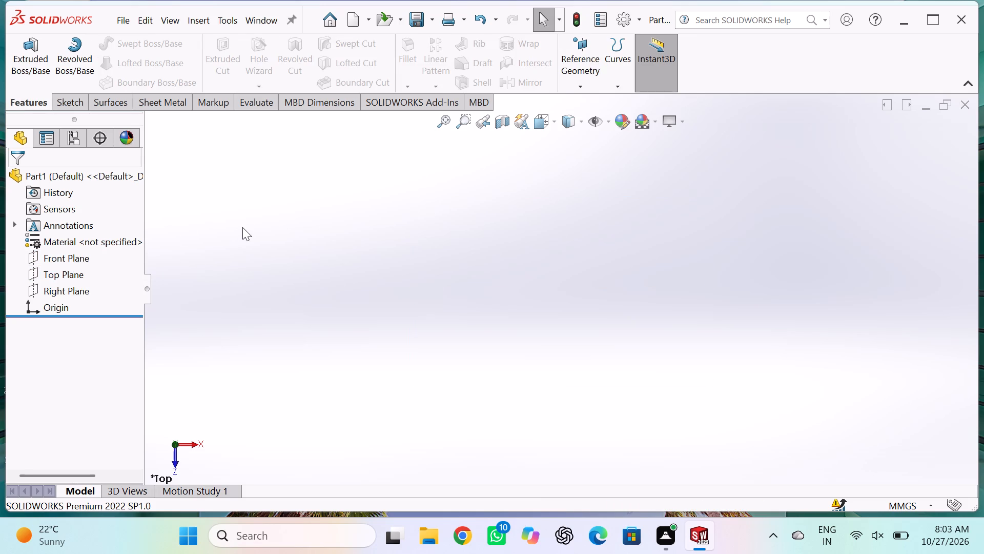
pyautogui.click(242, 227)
# Start a sketch on the Top Plane and draw a circle of about 57 mm radius centred on the origin.
pyautogui.click(61, 275)
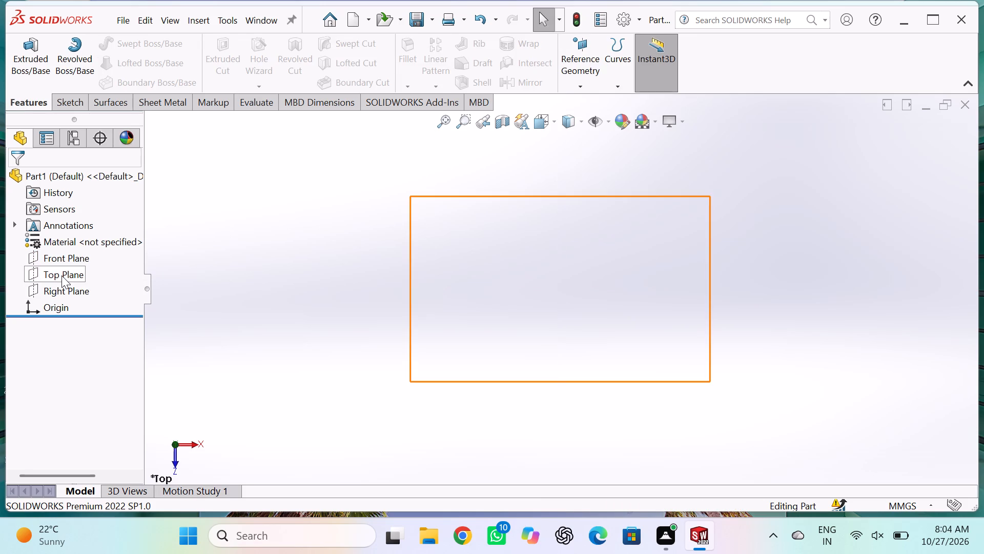
pyautogui.click(75, 258)
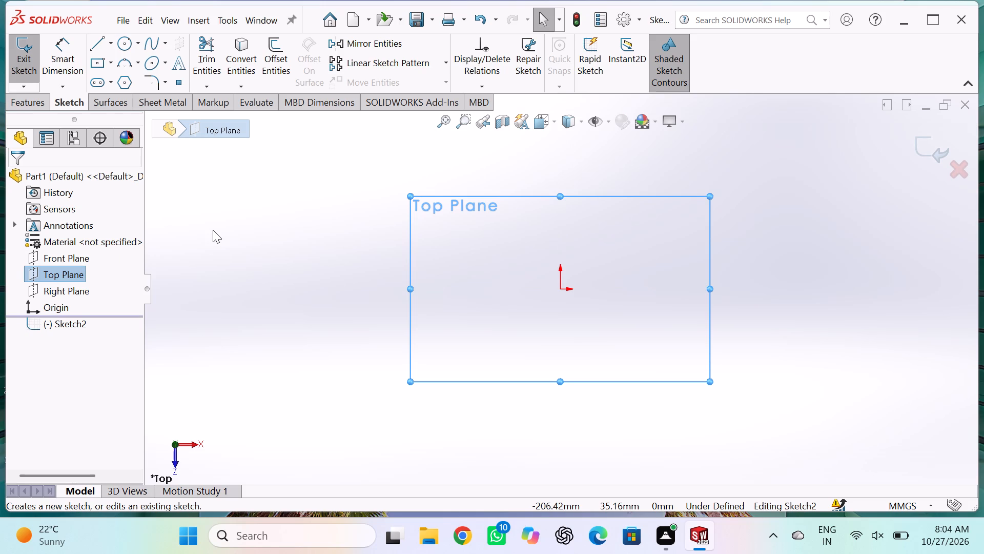
pyautogui.click(121, 45)
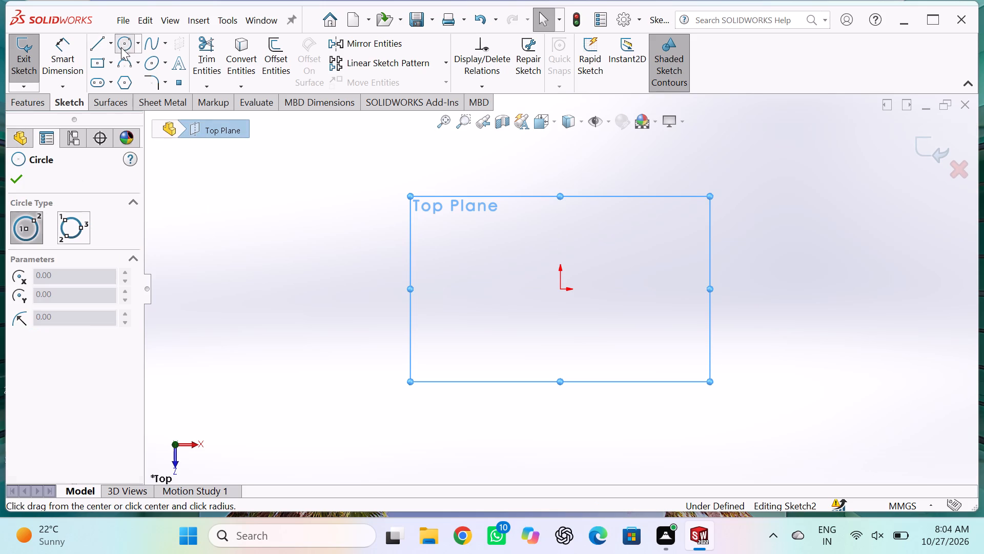
pyautogui.click(561, 289)
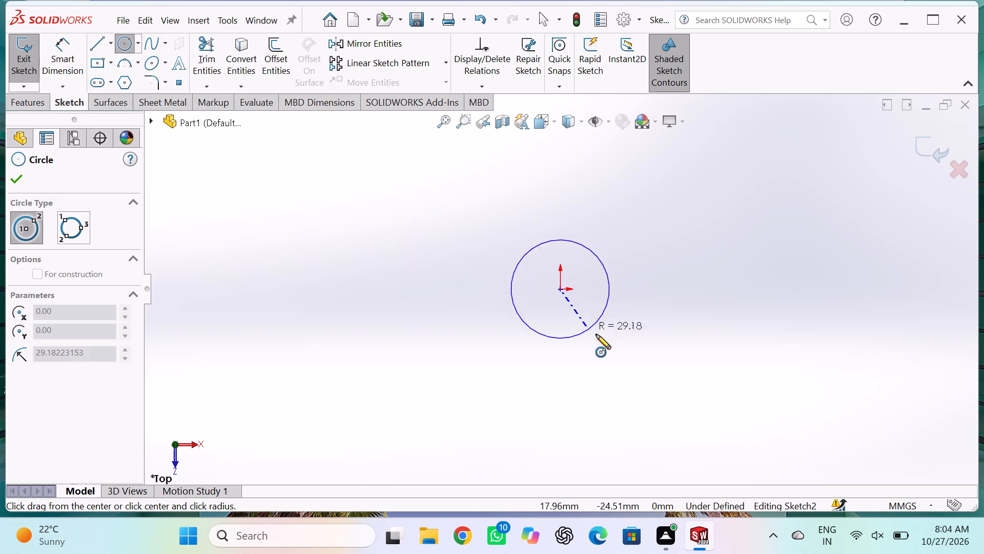
pyautogui.click(630, 354)
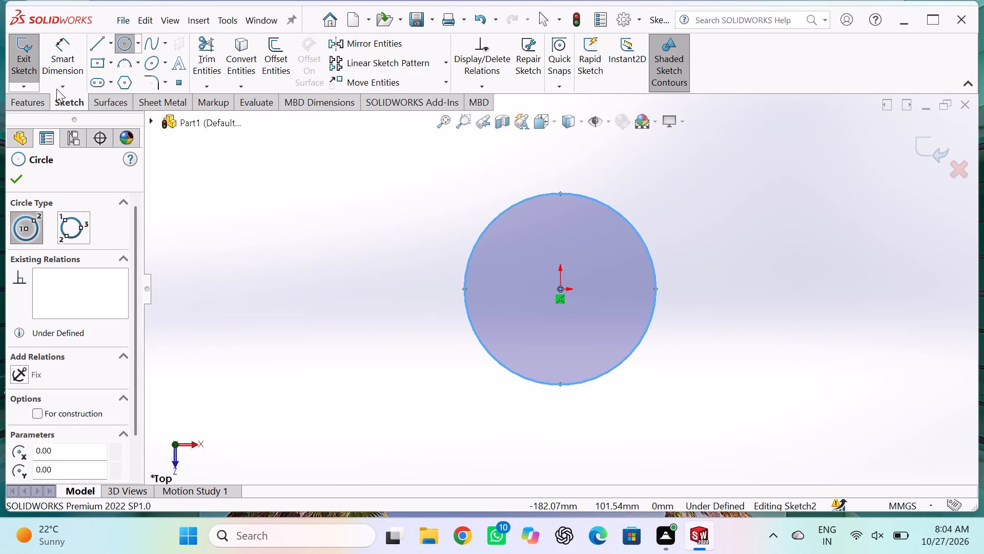
# Dimension the circle's diameter as 114 mm.
pyautogui.click(72, 64)
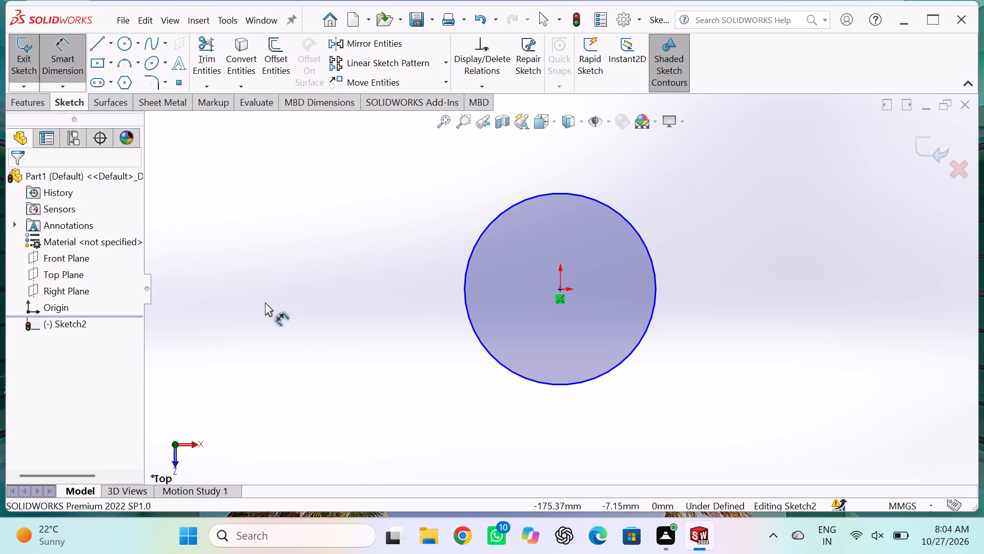
pyautogui.click(475, 334)
pyautogui.click(418, 306)
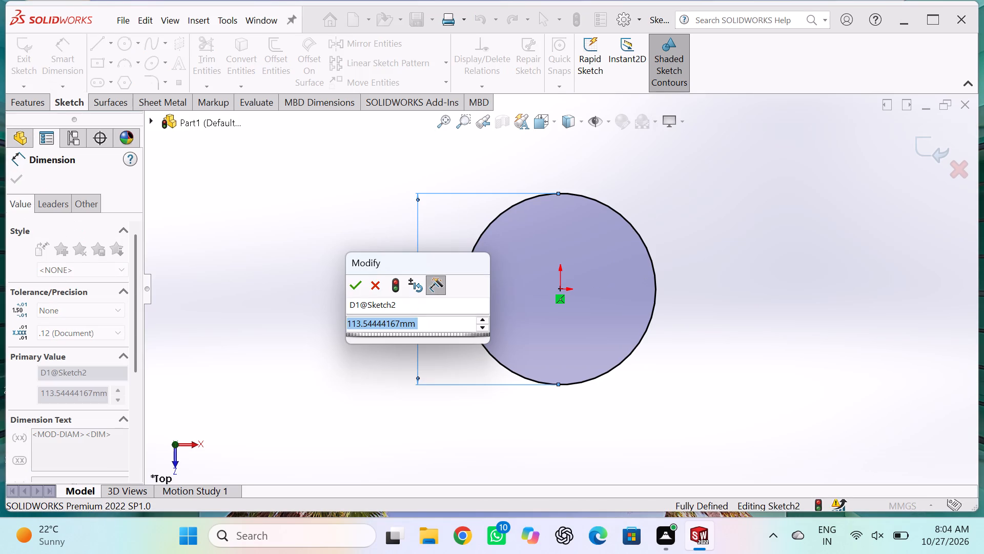
pyautogui.write('114')
pyautogui.press('Return')
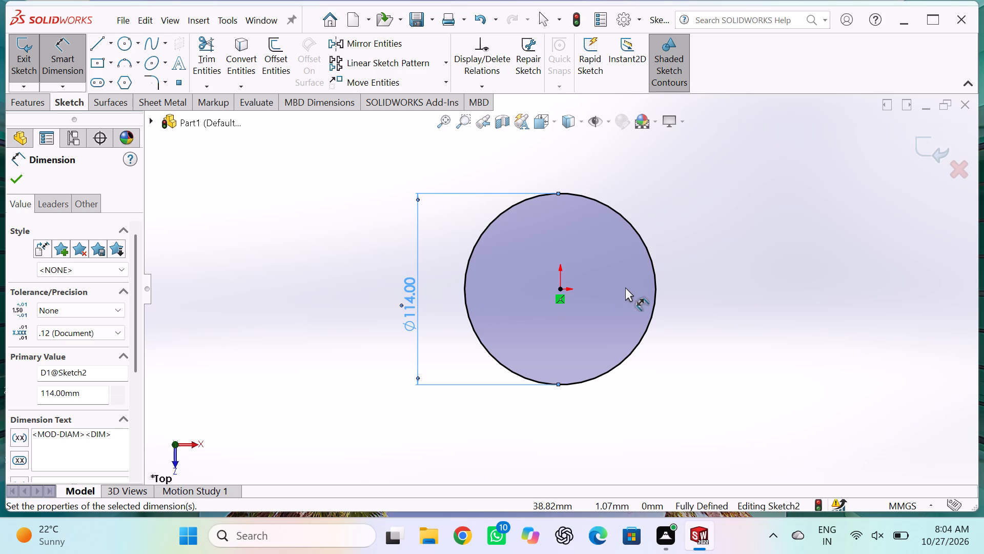
# Sketch a centre rectangle about 165 by 93 mm beside the circle, centred about 213 mm from the origin along X.
pyautogui.scroll(-3, 744, 299)
pyautogui.scroll(4, 740, 301)
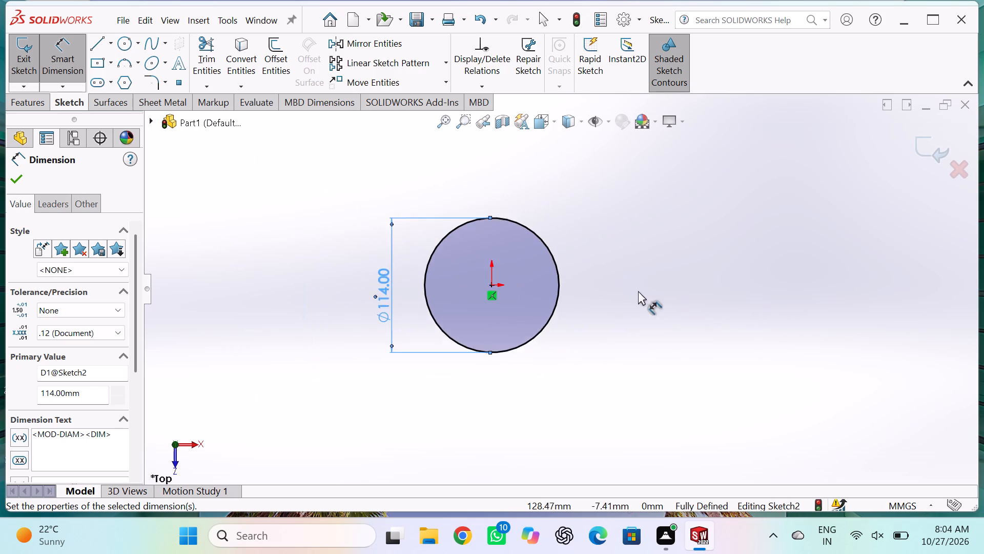
pyautogui.scroll(2, 638, 291)
pyautogui.scroll(-2, 614, 269)
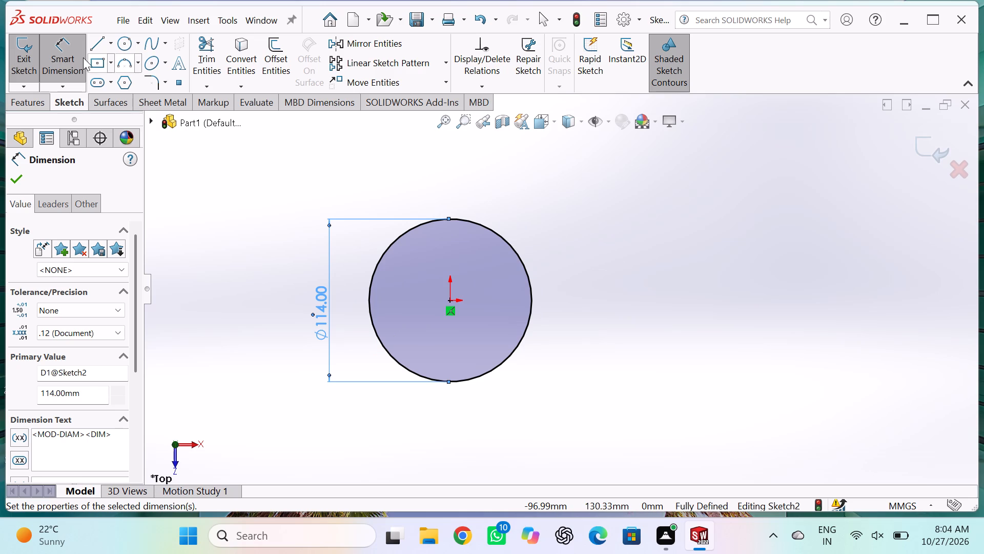
pyautogui.click(98, 61)
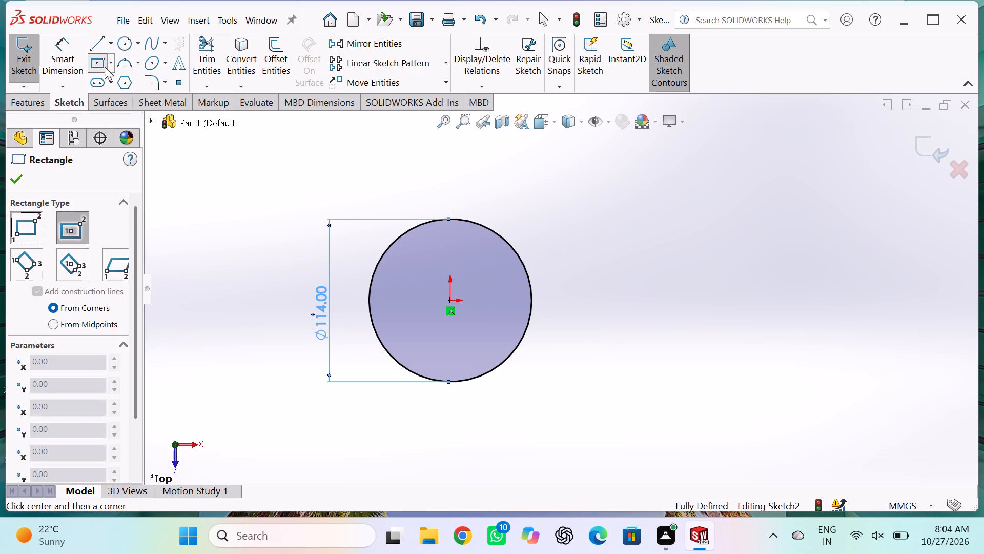
pyautogui.click(754, 298)
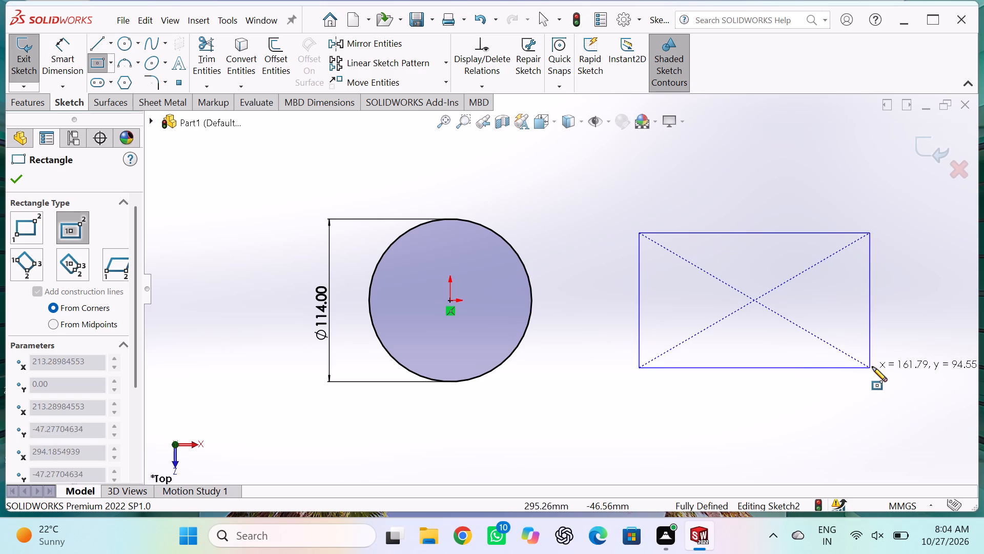
pyautogui.click(872, 367)
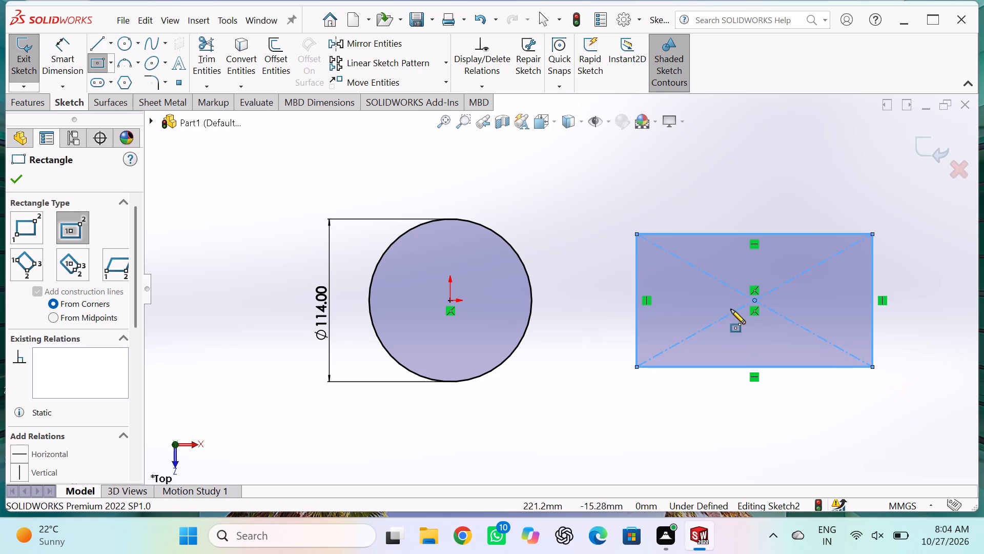
# Dimension the rectangle's lower horizontal edge as 126 mm.
pyautogui.click(66, 57)
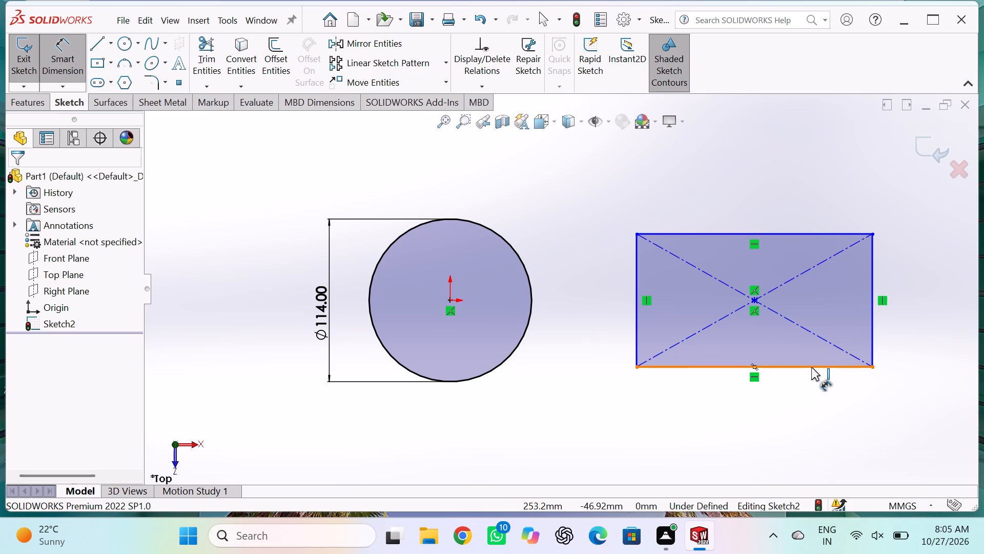
pyautogui.doubleClick(811, 367)
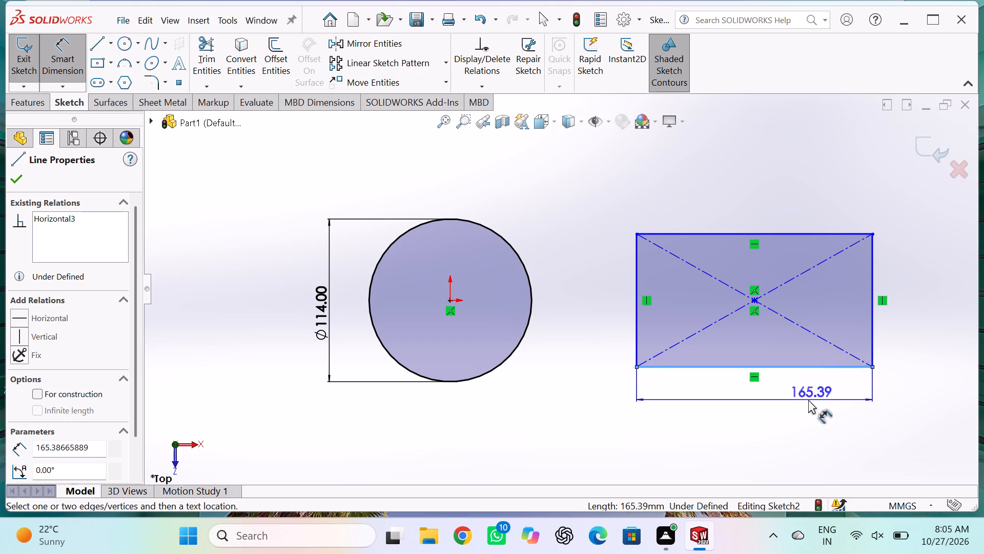
pyautogui.click(778, 401)
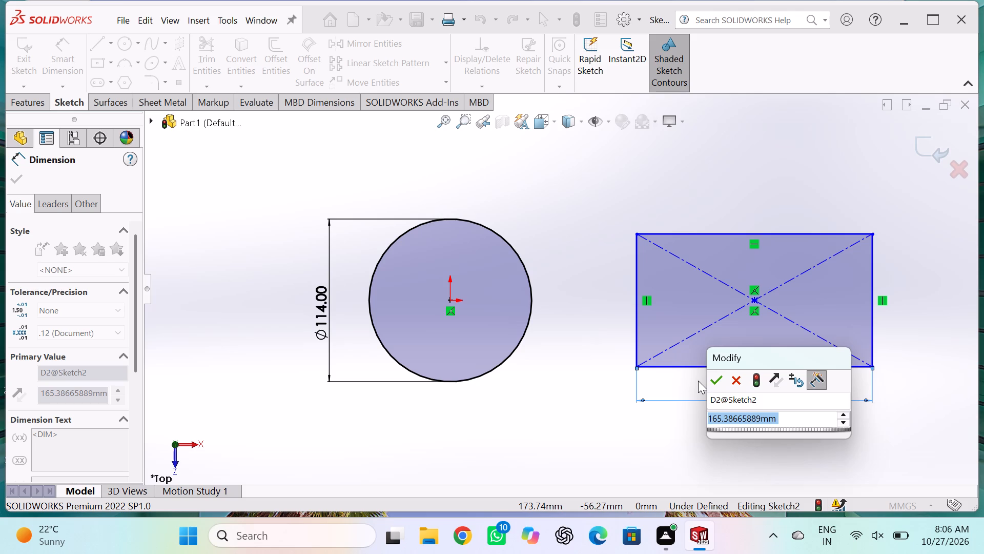
pyautogui.write('12')
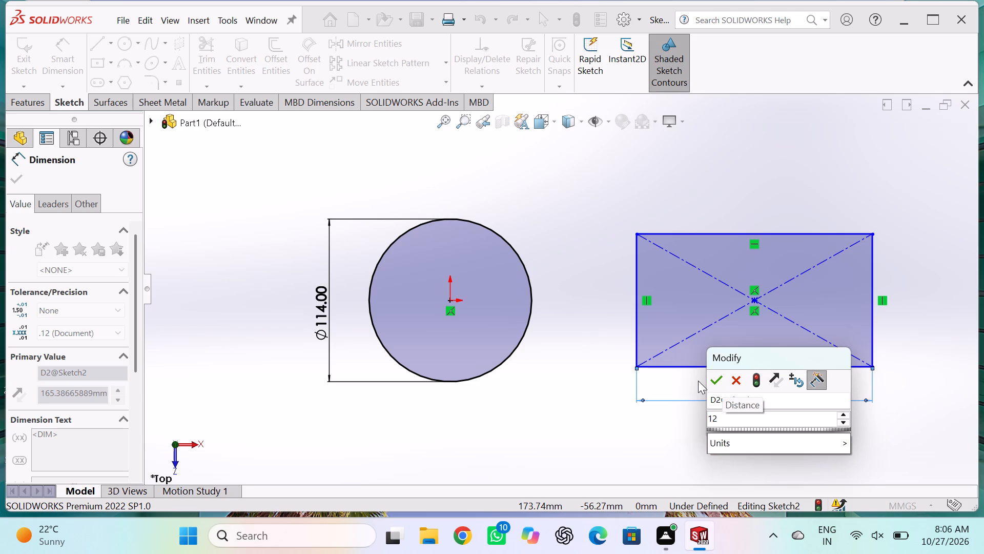
pyautogui.press('6')
pyautogui.press('Return')
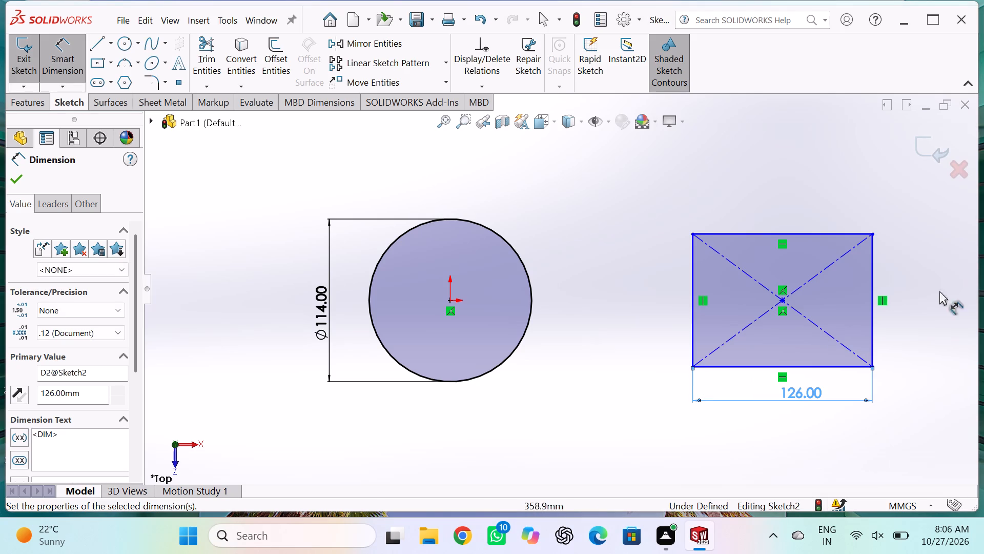
# Dimension the rectangle's outer vertical edge, farthest from the circle, as 102 mm.
pyautogui.click(874, 340)
pyautogui.click(896, 322)
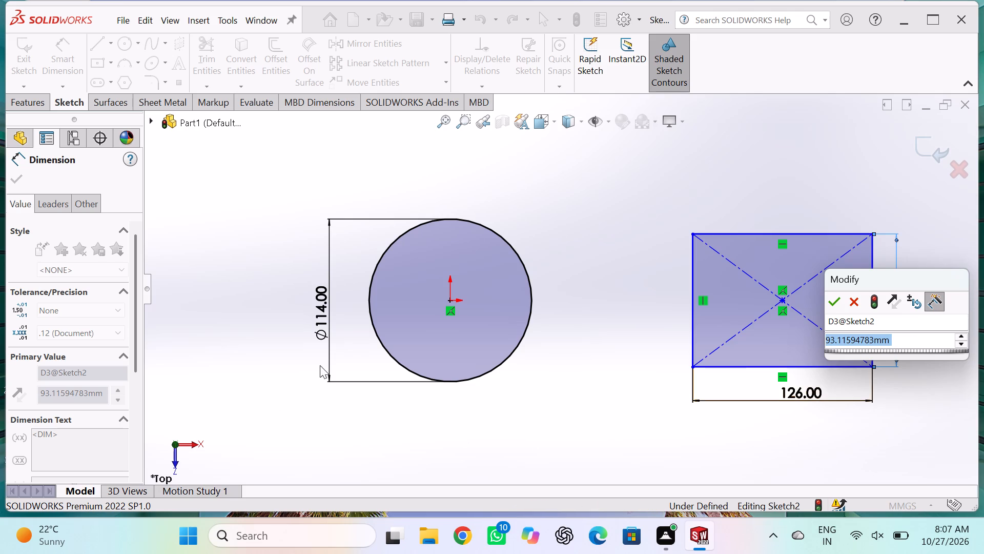
pyautogui.press('1')
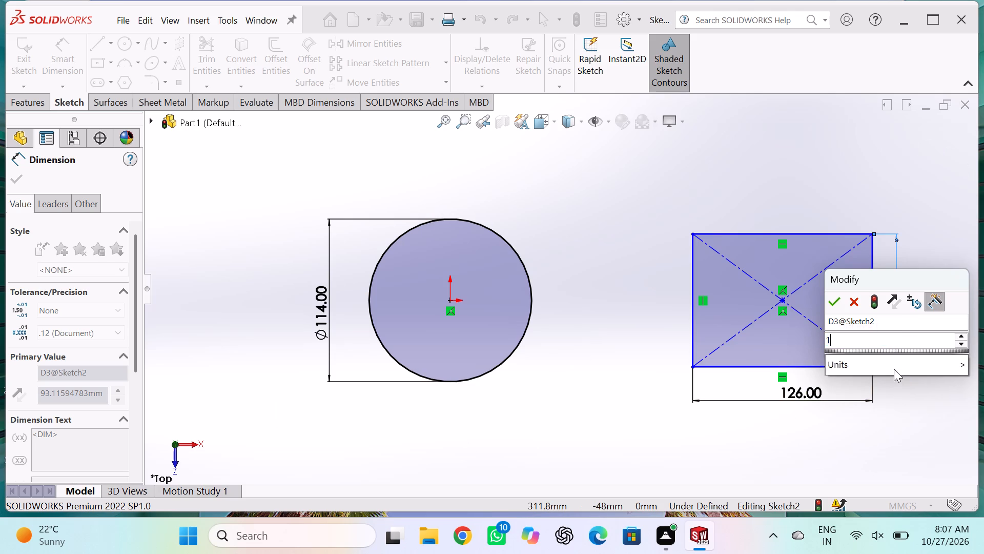
pyautogui.press('0')
pyautogui.press('2')
pyautogui.press('Return')
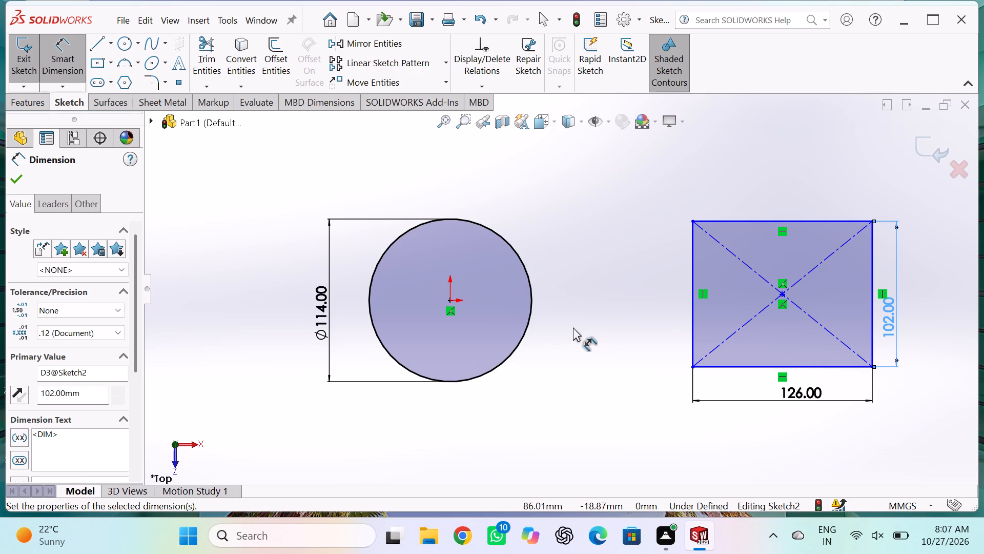
# Dimension the distance from the circle's centre to the rectangle's nearer vertical edge as 57 mm (72-15).
pyautogui.click(449, 298)
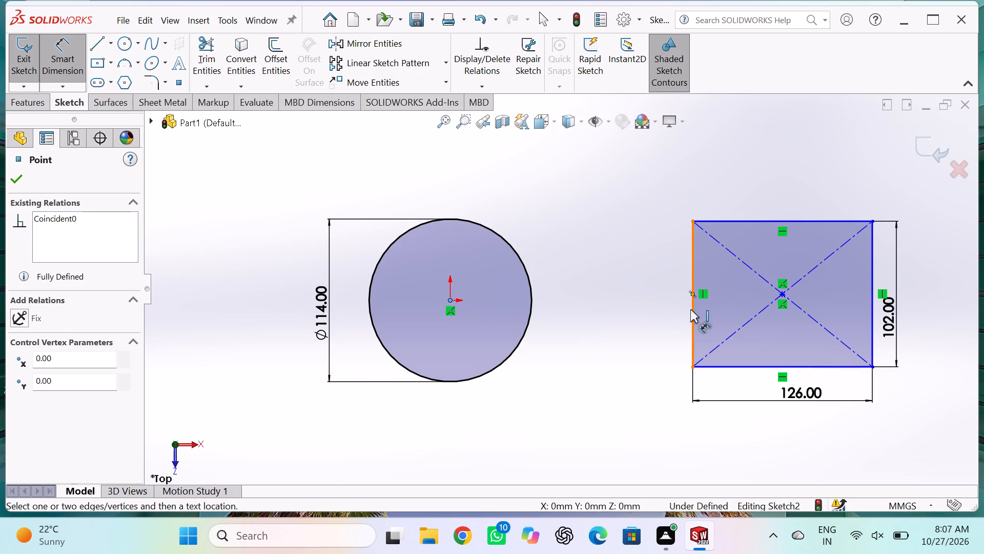
pyautogui.doubleClick(690, 309)
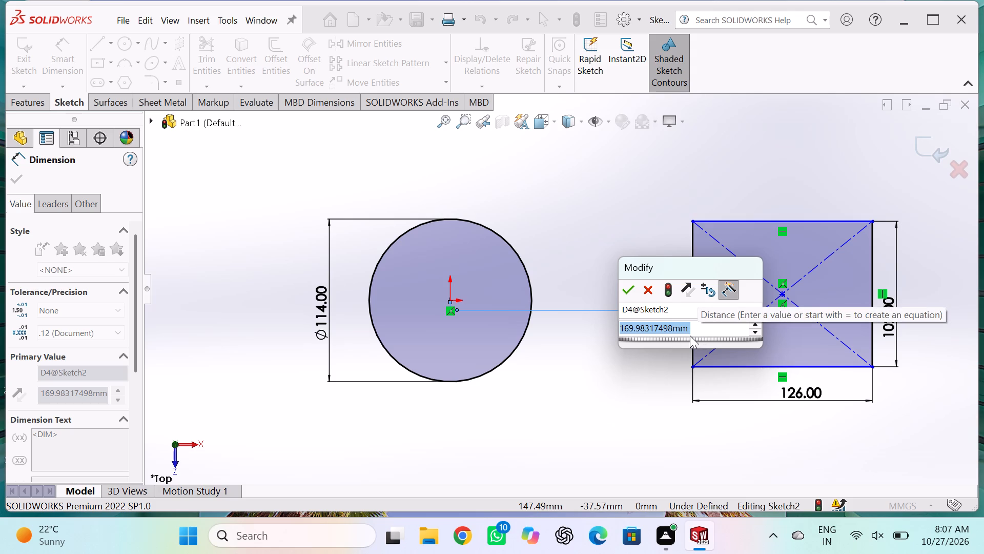
pyautogui.press('7')
pyautogui.press('2')
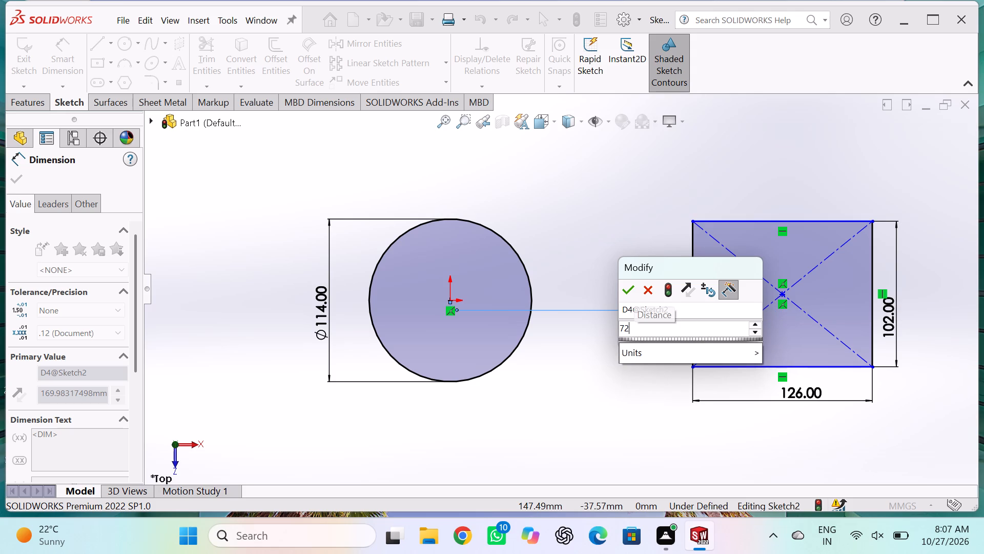
pyautogui.press('-')
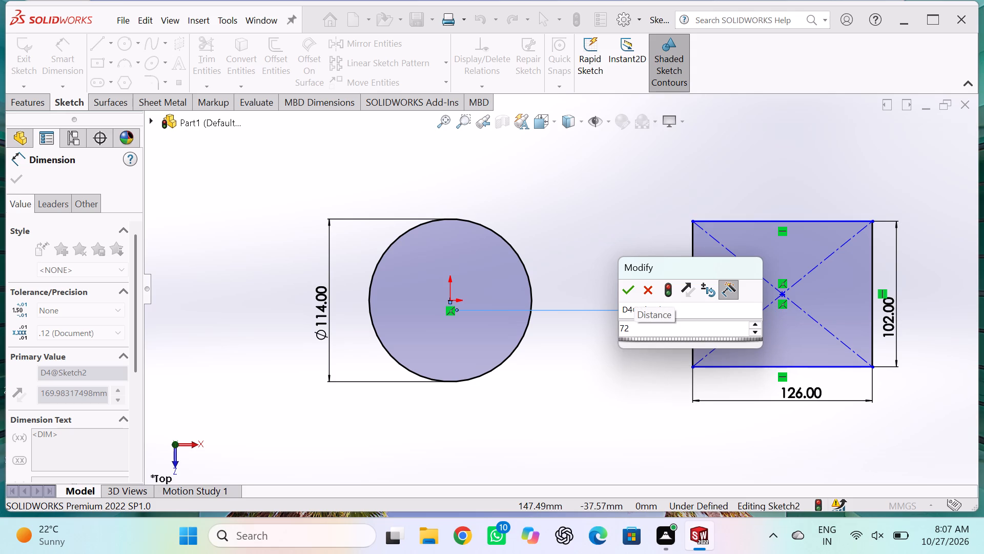
pyautogui.press('1')
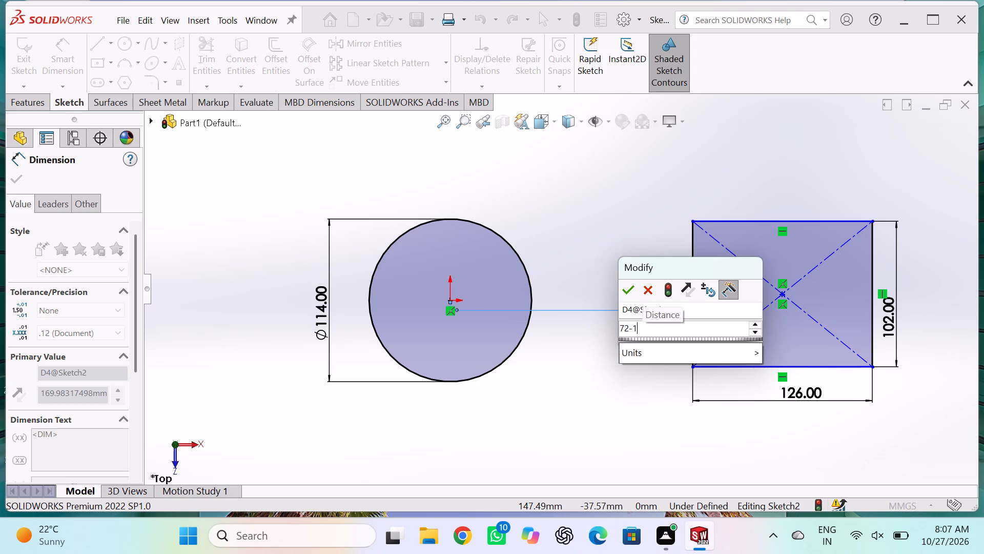
pyautogui.press('5')
pyautogui.press('Return')
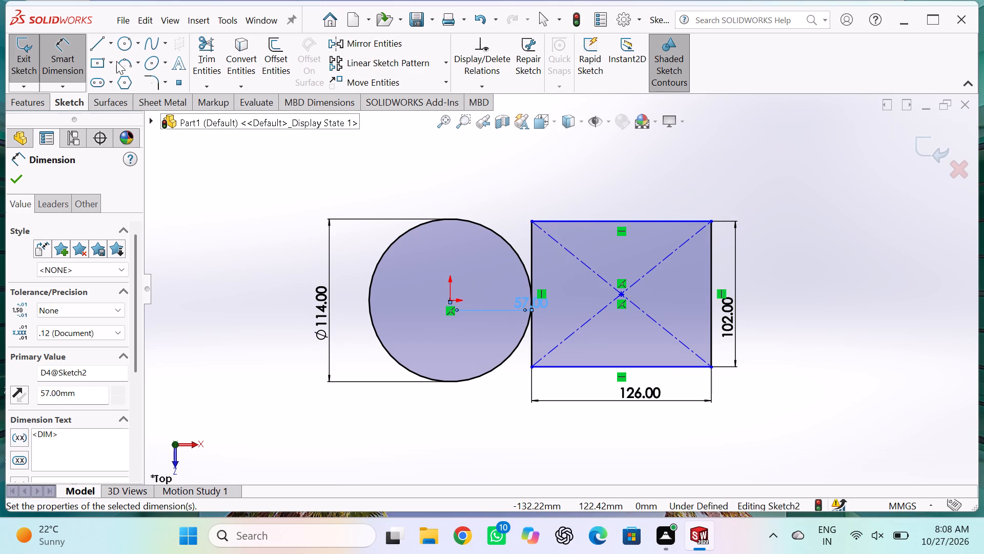
# Fillet all four corners of the 126 by 102 mm rectangle with an 18 mm sketch fillet.
pyautogui.click(158, 82)
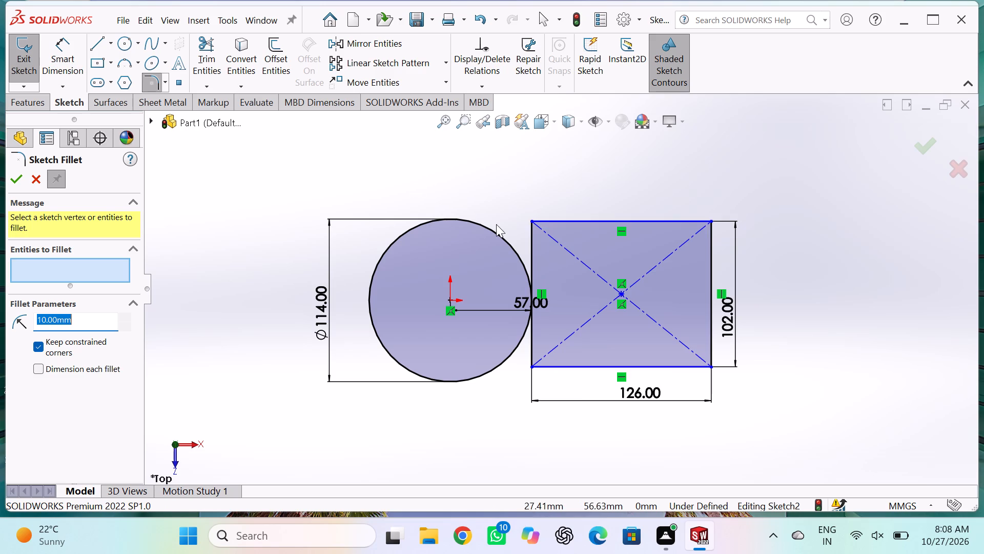
pyautogui.doubleClick(529, 242)
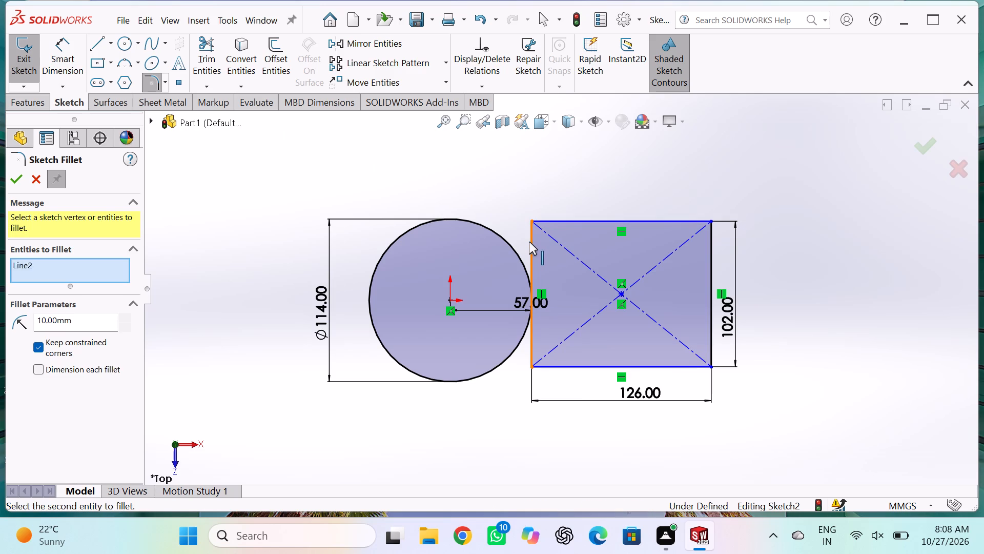
pyautogui.click(545, 221)
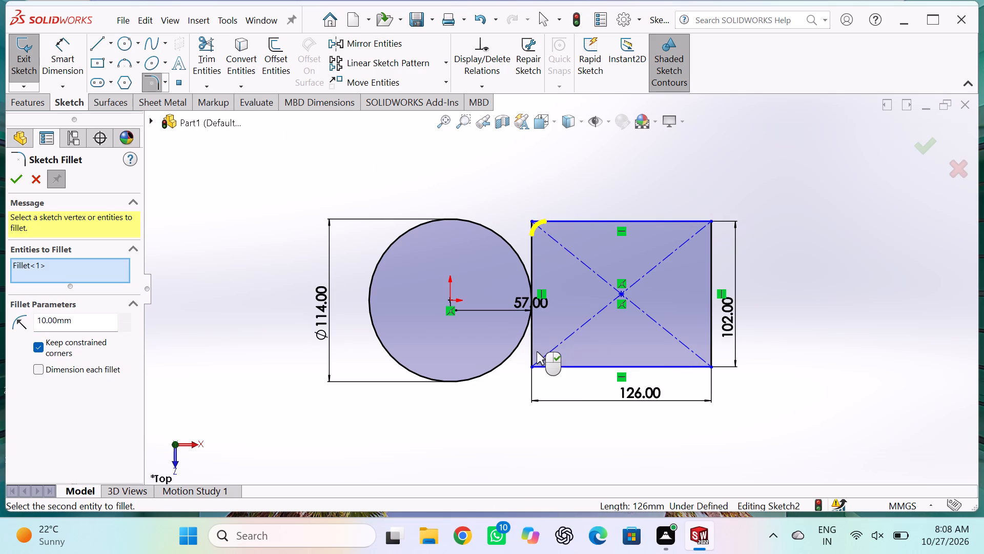
pyautogui.doubleClick(532, 352)
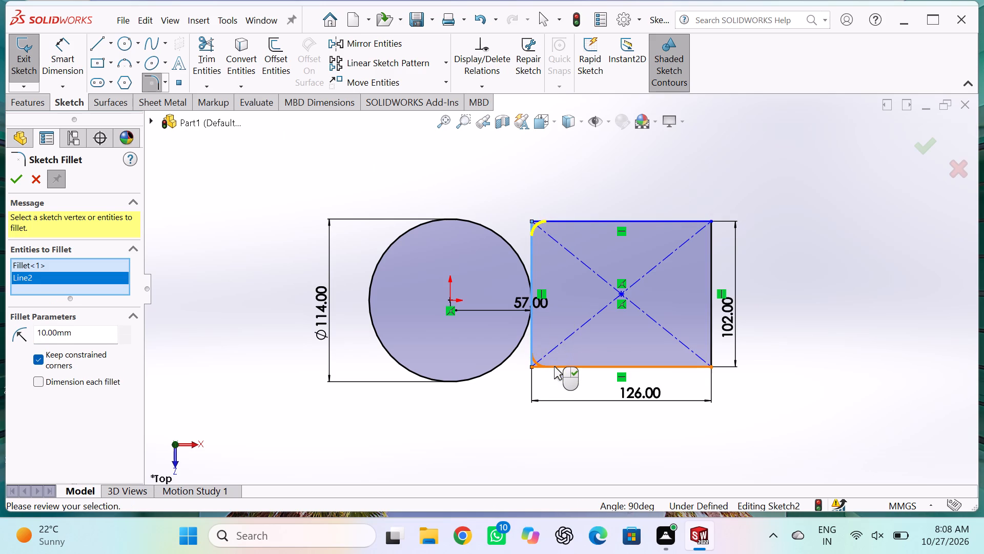
pyautogui.click(554, 366)
pyautogui.click(687, 369)
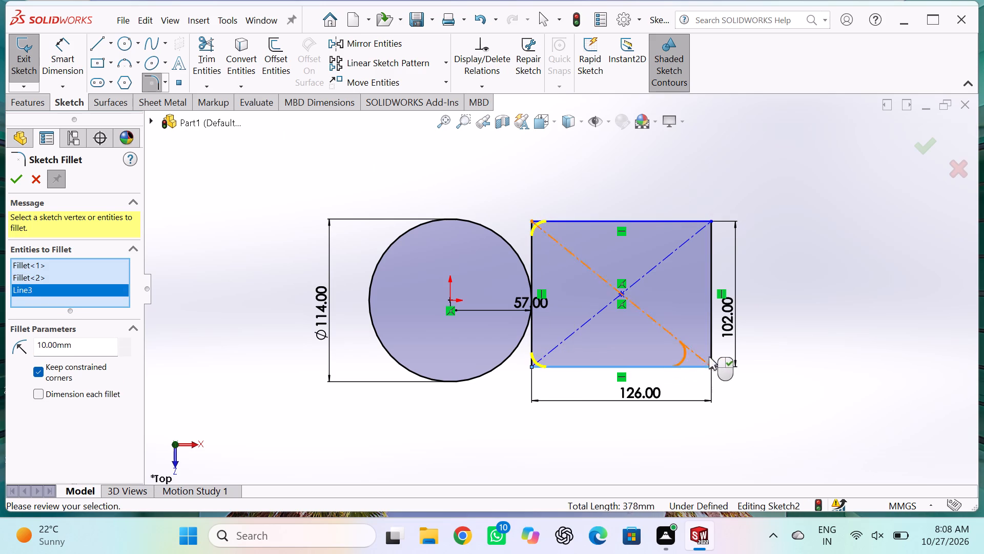
pyautogui.click(712, 353)
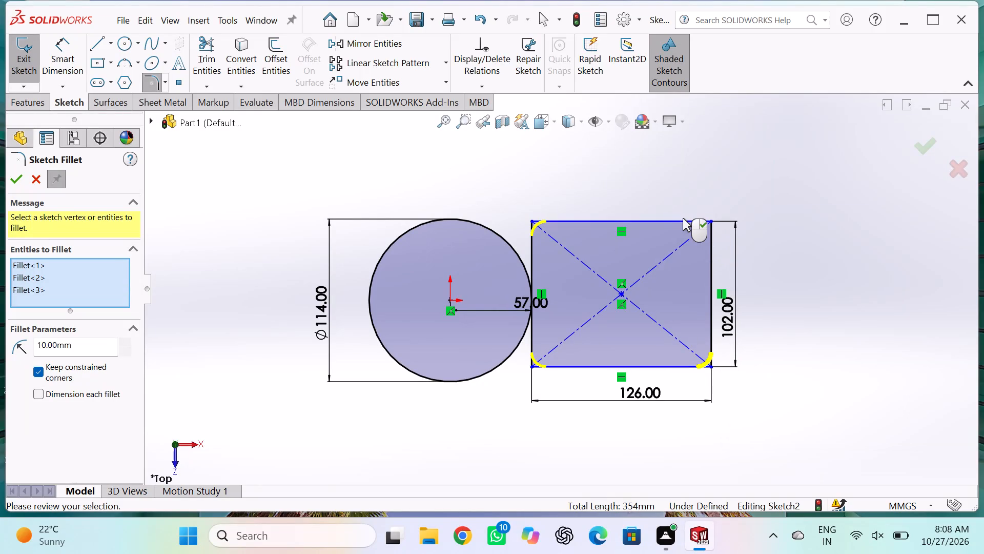
pyautogui.click(684, 223)
pyautogui.click(708, 248)
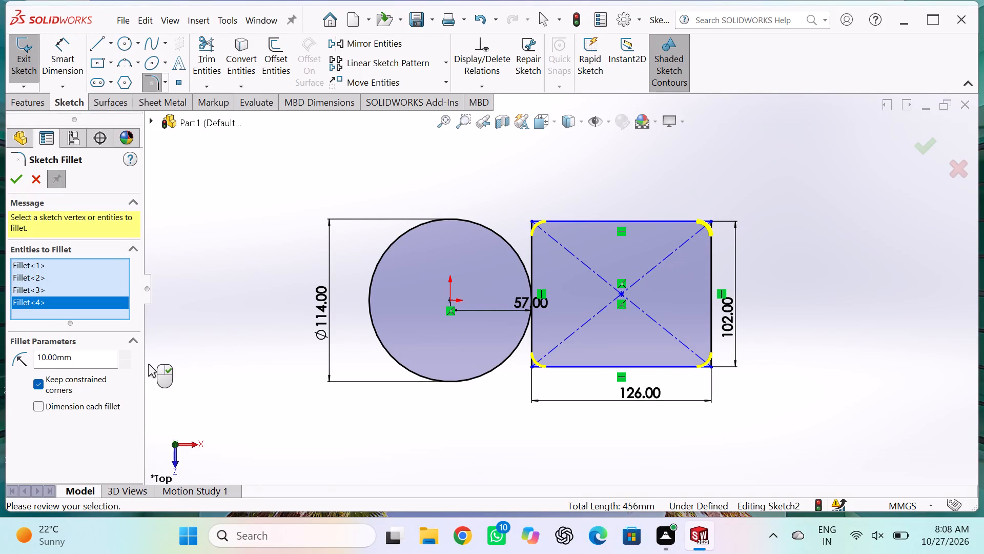
pyautogui.tripleClick(90, 357)
pyautogui.tripleClick(89, 357)
pyautogui.doubleClick(89, 357)
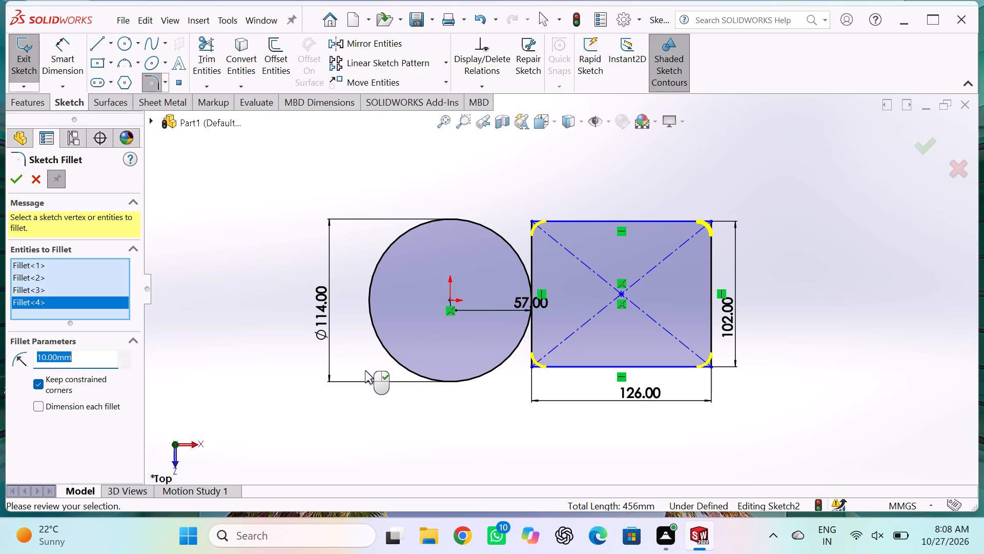
pyautogui.press('1')
pyautogui.press('8')
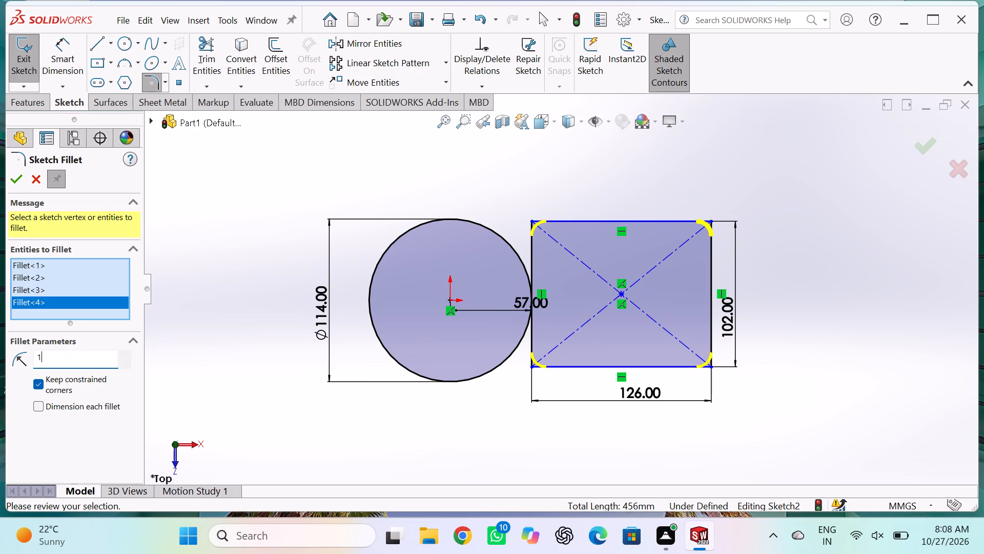
pyautogui.click(15, 179)
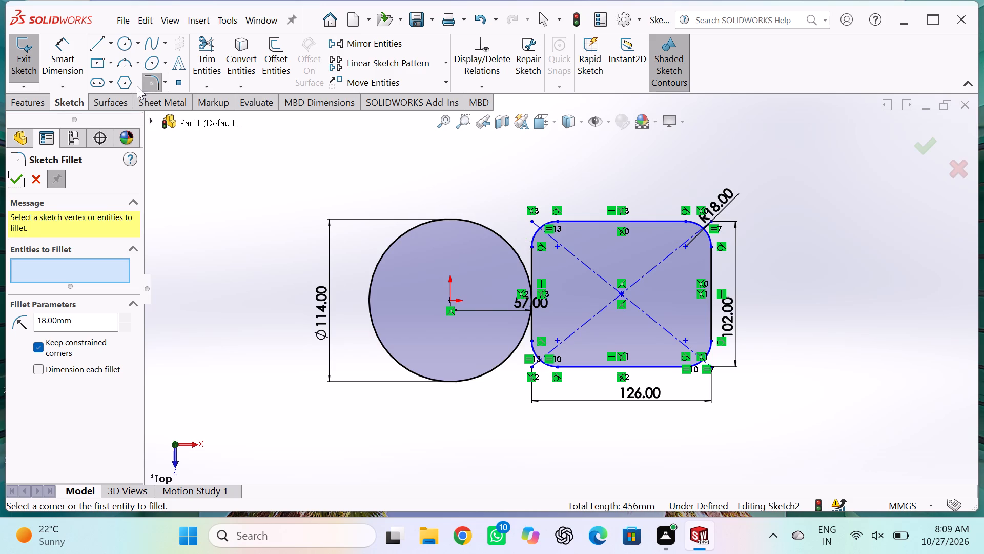
# Sketch a three-point arc joining the circle to the rectangle's upper near corner fillet, centred about X 47, Y 53 mm and dipping towards the gap.
pyautogui.click(120, 59)
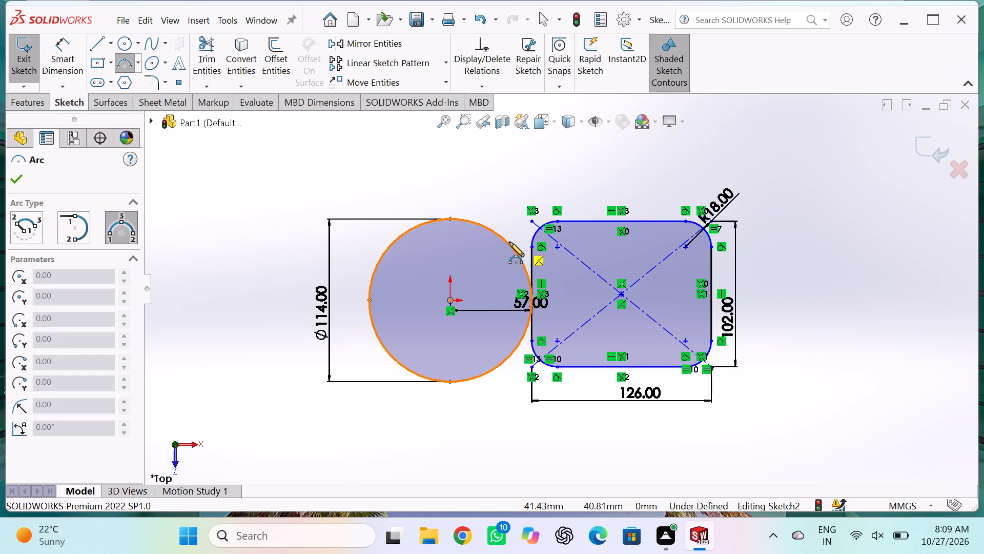
pyautogui.click(509, 242)
pyautogui.click(535, 232)
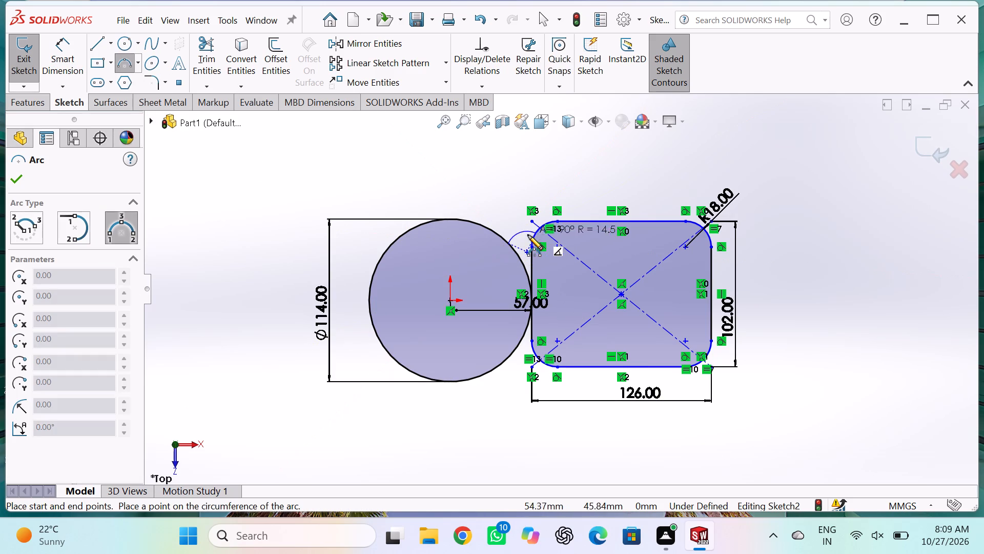
pyautogui.click(523, 247)
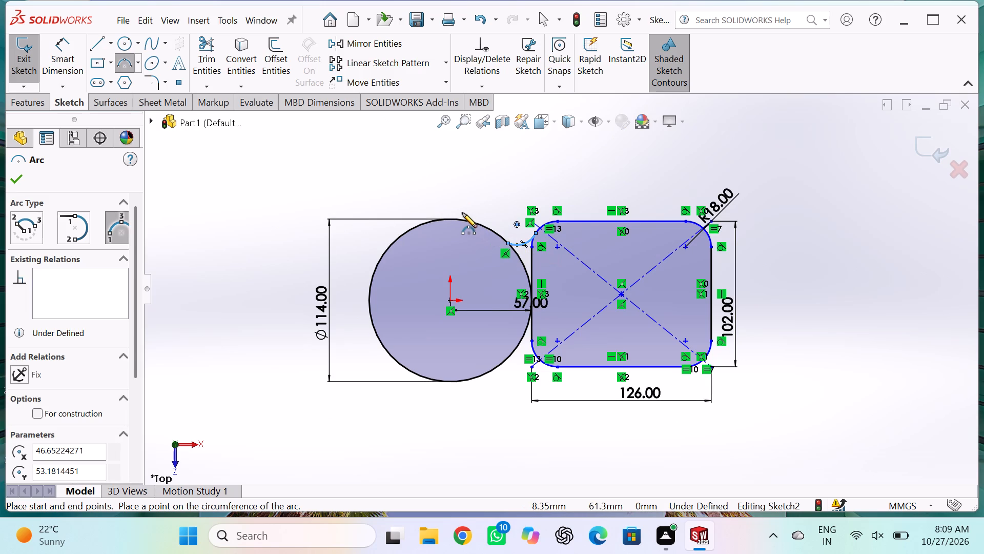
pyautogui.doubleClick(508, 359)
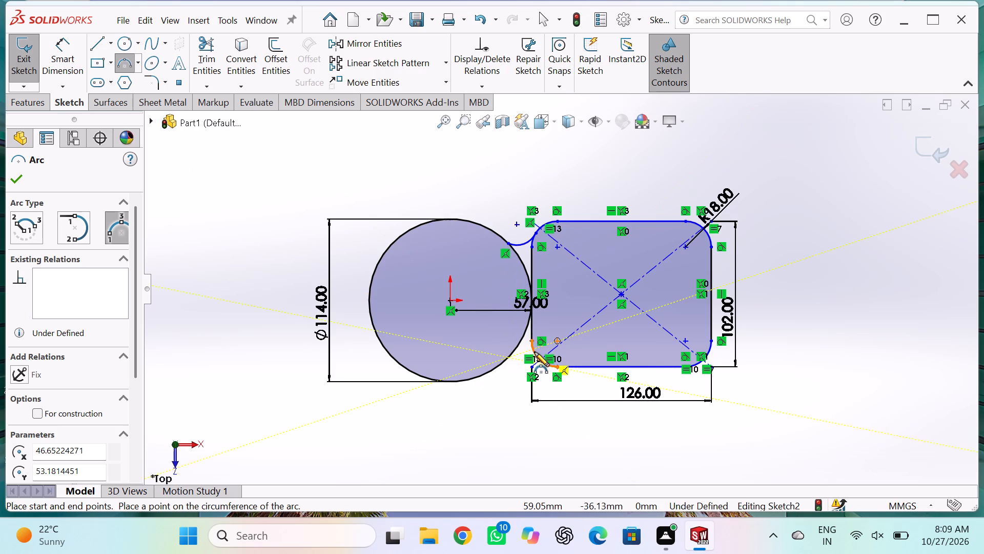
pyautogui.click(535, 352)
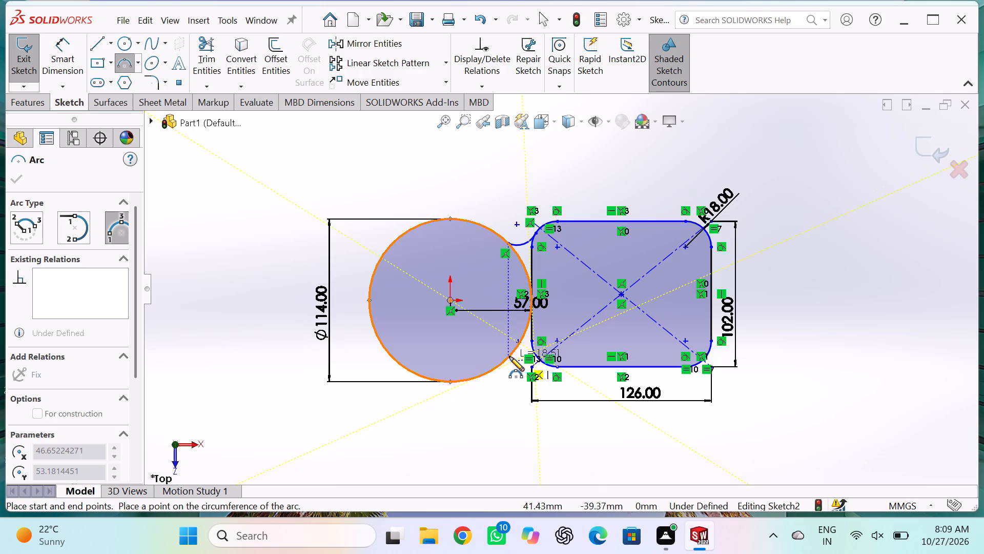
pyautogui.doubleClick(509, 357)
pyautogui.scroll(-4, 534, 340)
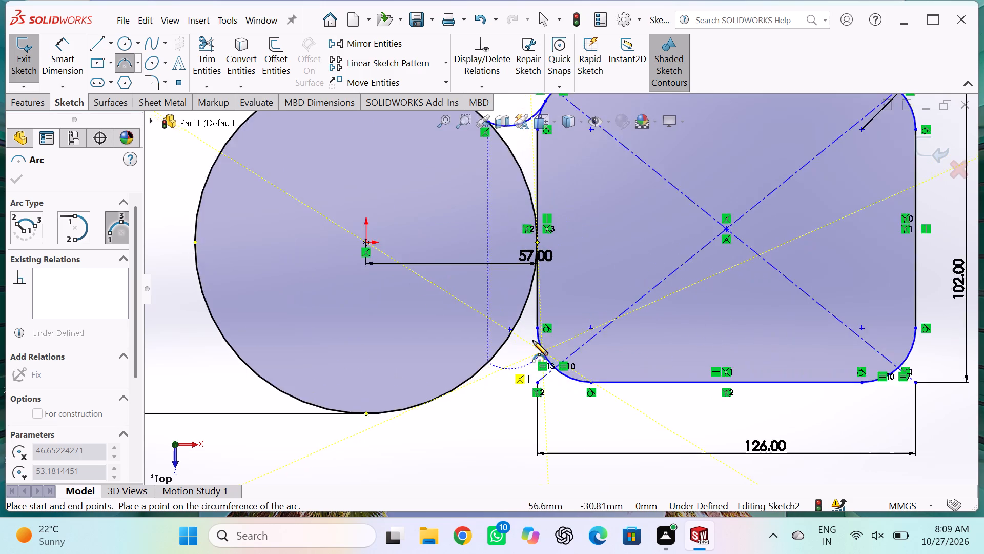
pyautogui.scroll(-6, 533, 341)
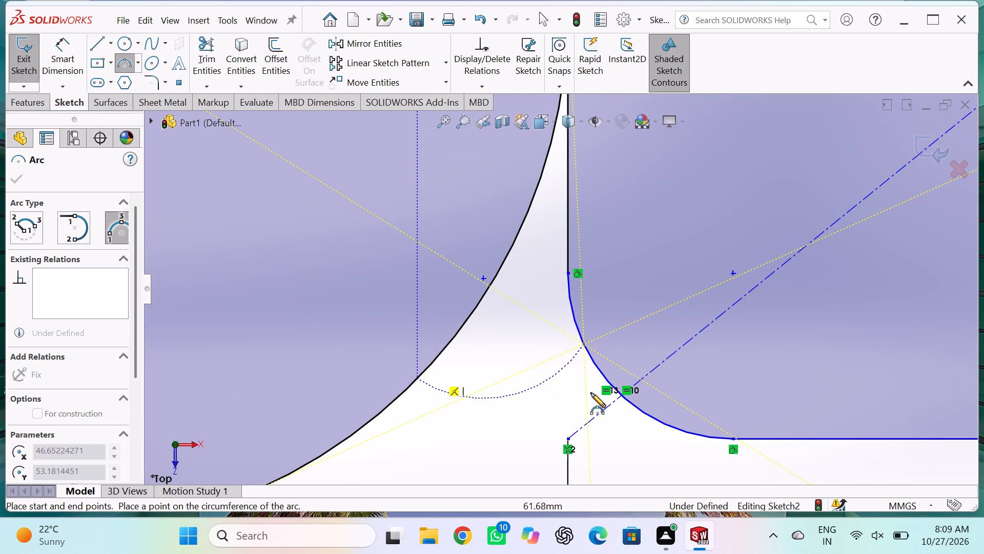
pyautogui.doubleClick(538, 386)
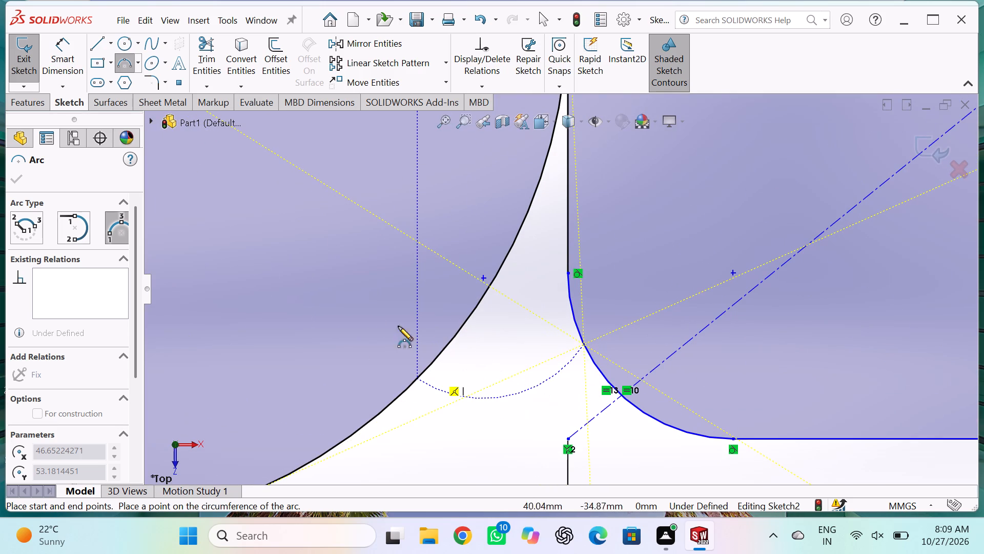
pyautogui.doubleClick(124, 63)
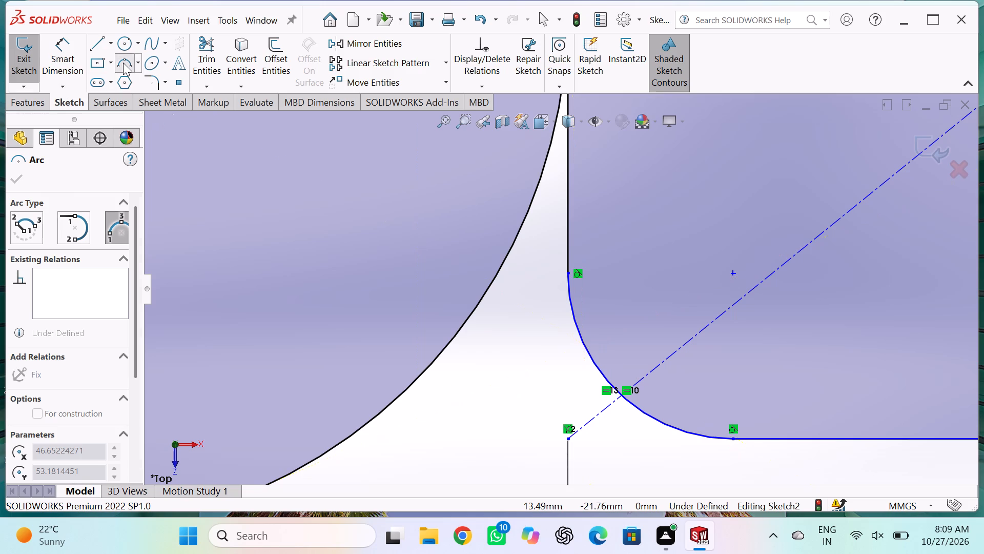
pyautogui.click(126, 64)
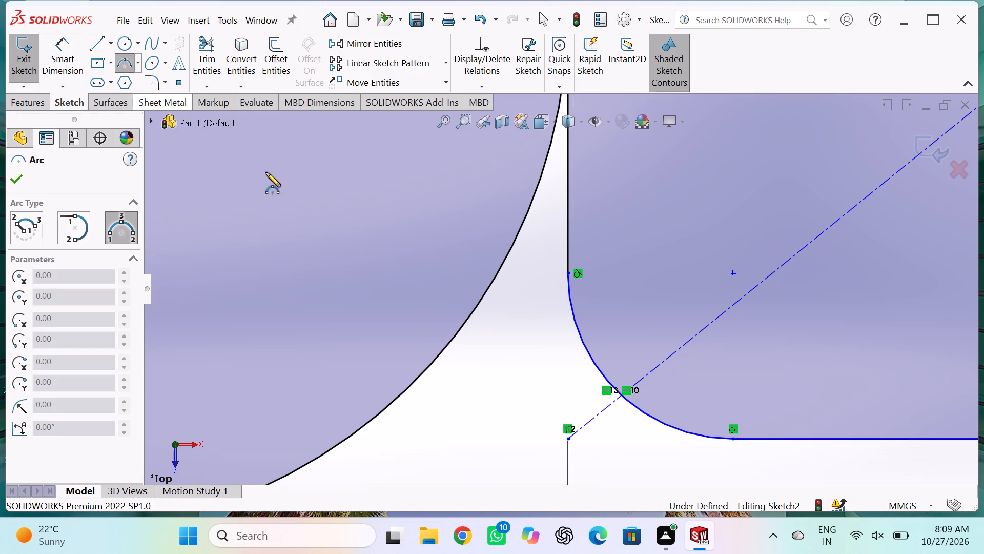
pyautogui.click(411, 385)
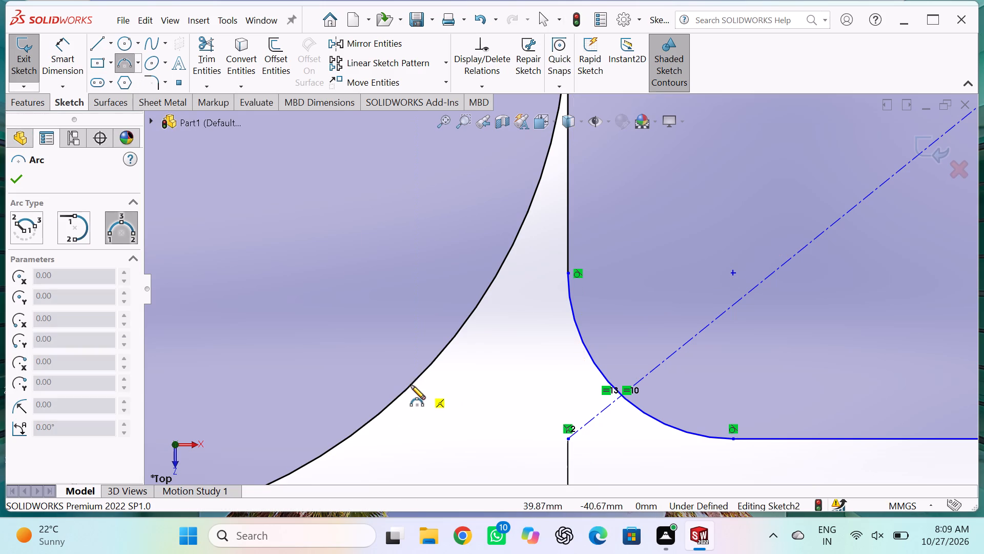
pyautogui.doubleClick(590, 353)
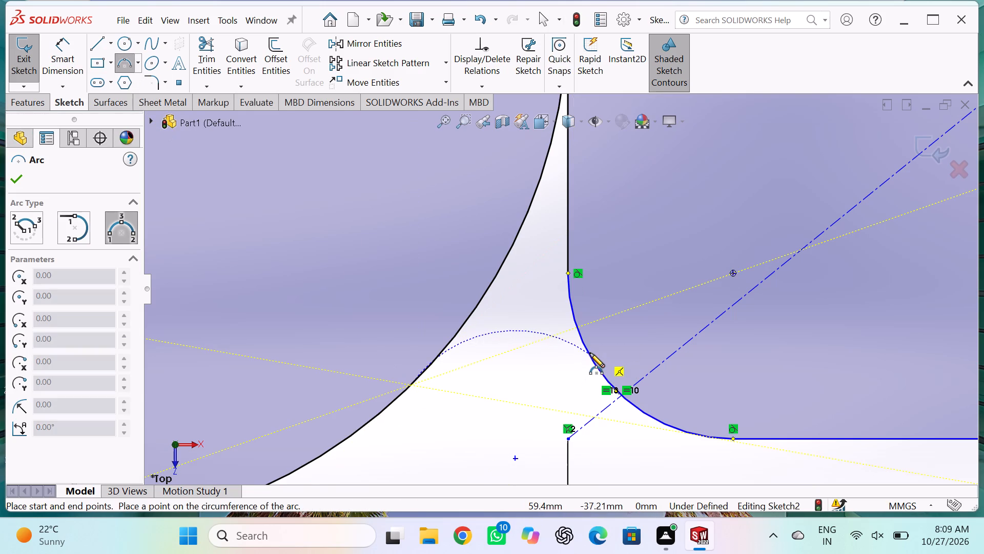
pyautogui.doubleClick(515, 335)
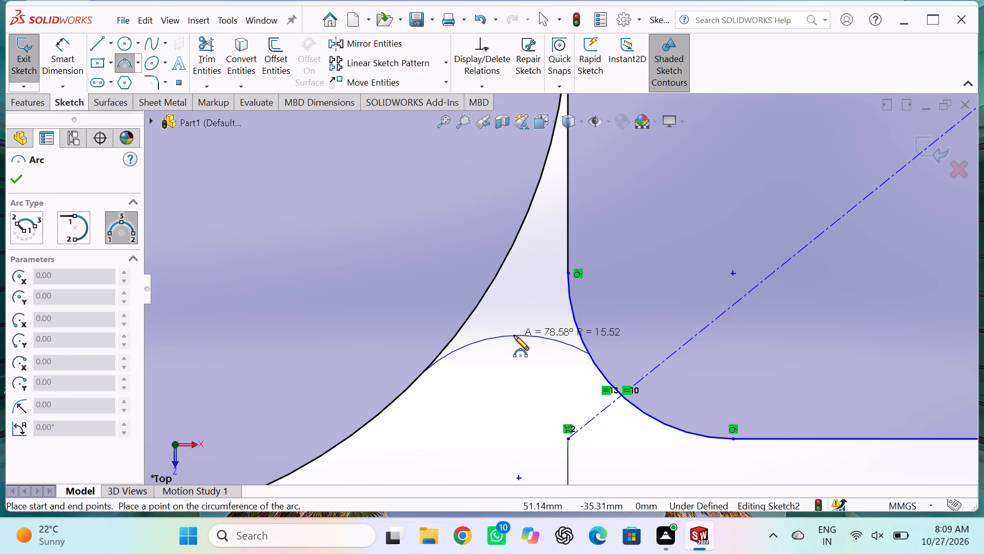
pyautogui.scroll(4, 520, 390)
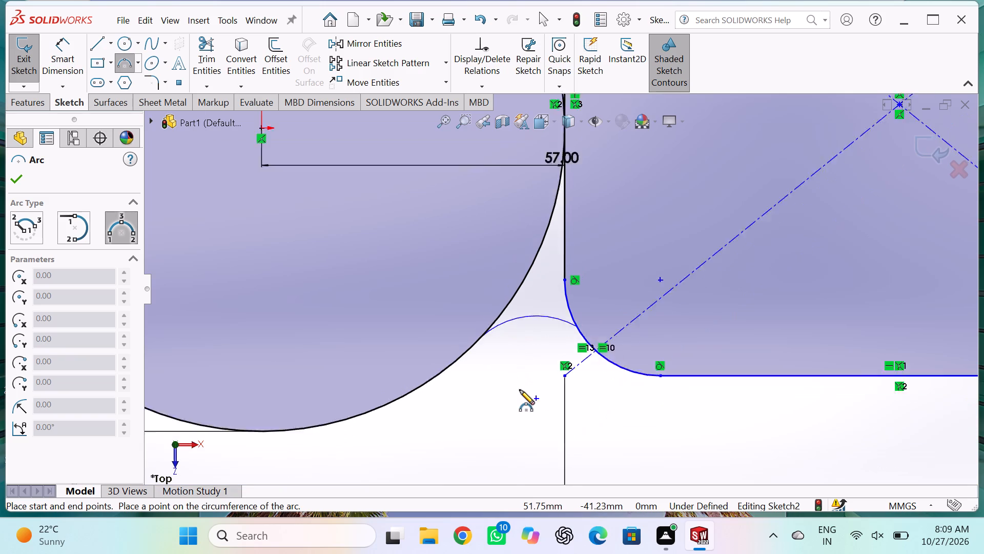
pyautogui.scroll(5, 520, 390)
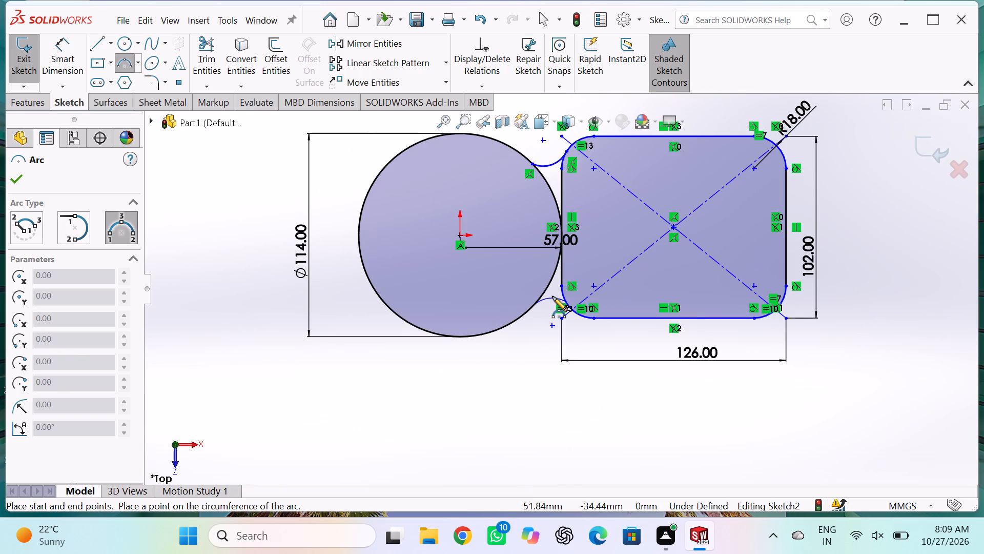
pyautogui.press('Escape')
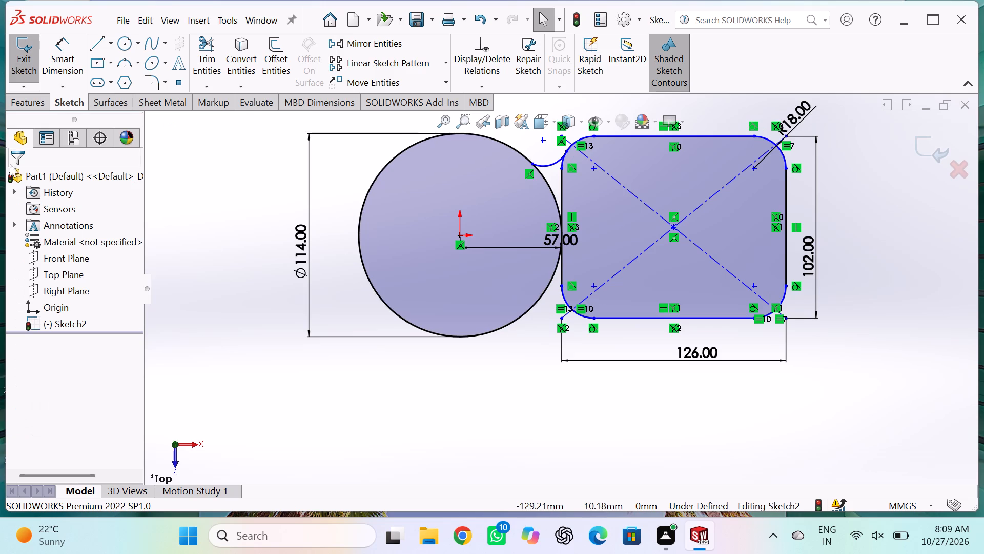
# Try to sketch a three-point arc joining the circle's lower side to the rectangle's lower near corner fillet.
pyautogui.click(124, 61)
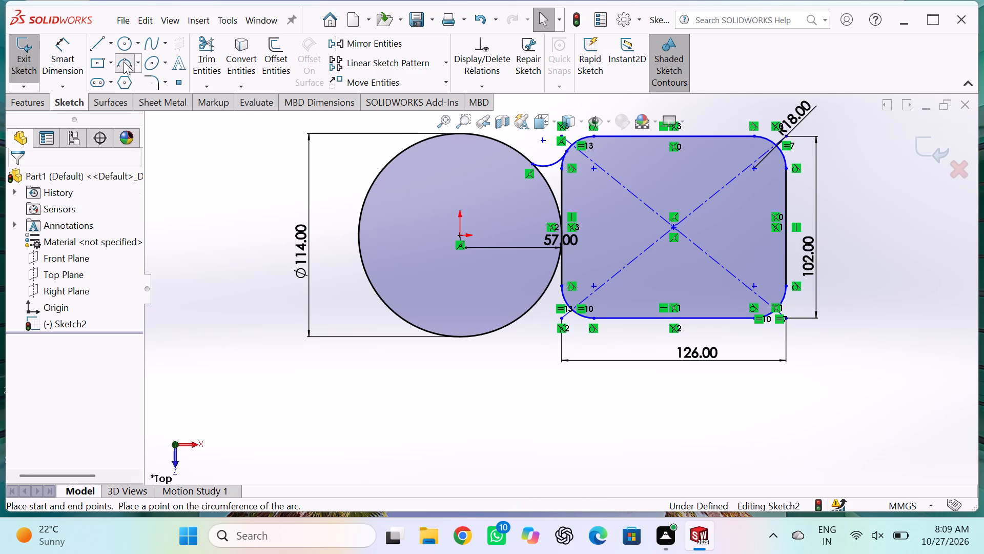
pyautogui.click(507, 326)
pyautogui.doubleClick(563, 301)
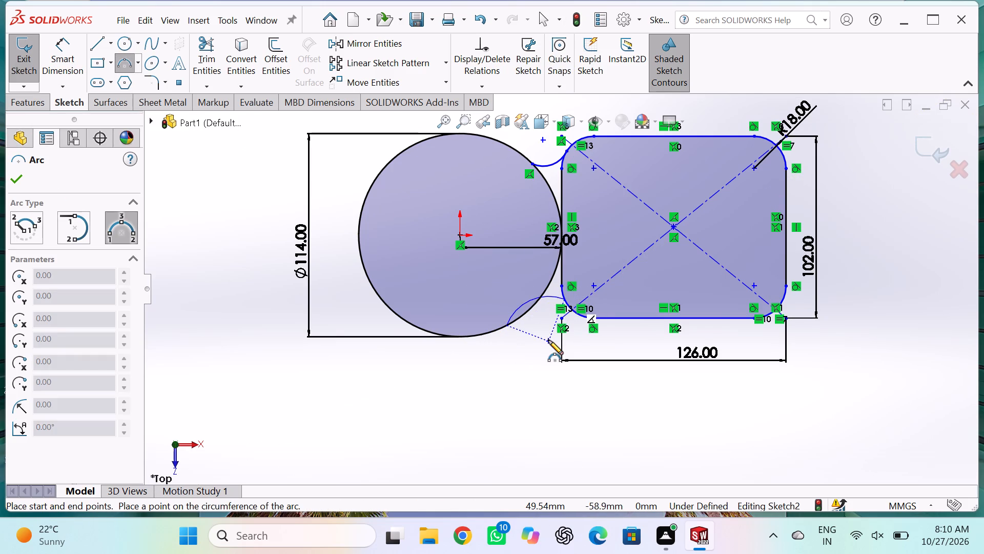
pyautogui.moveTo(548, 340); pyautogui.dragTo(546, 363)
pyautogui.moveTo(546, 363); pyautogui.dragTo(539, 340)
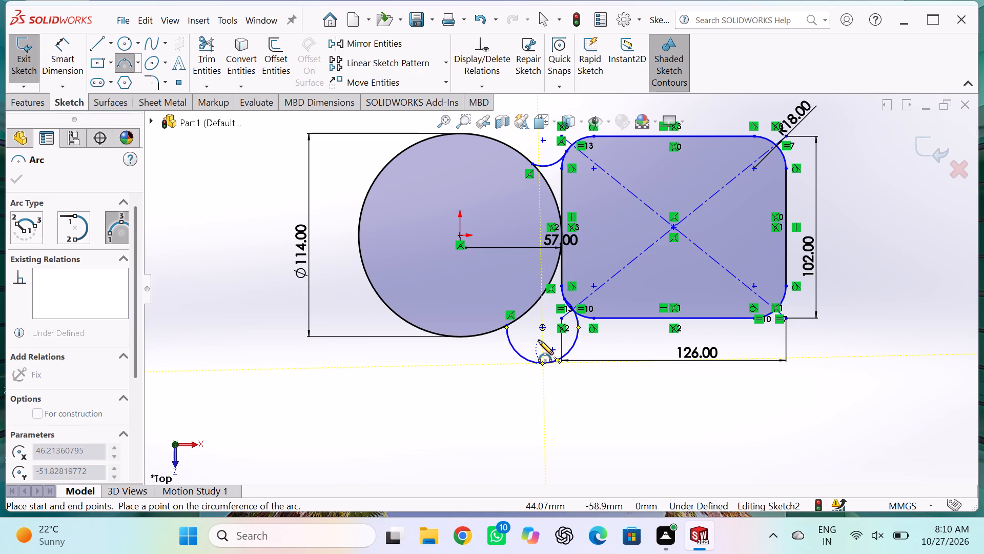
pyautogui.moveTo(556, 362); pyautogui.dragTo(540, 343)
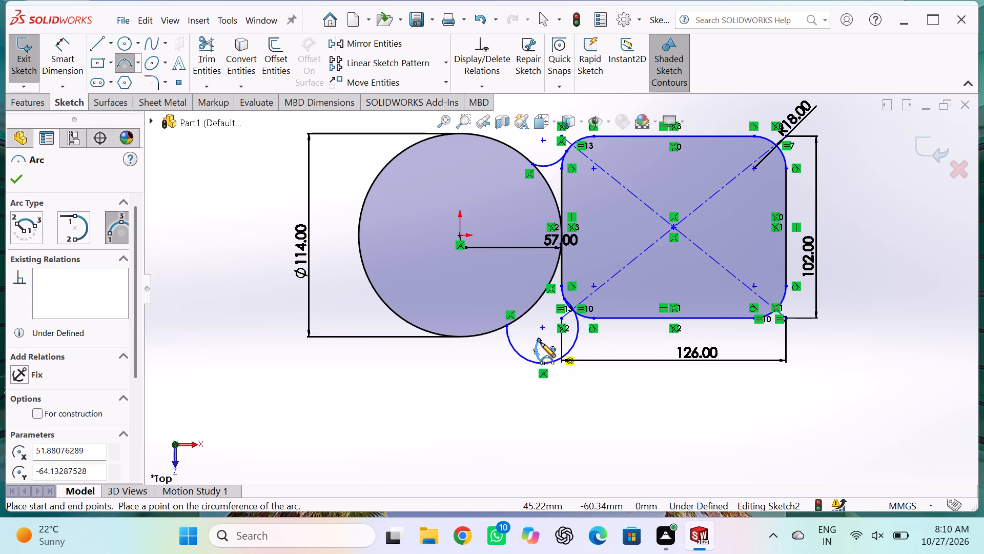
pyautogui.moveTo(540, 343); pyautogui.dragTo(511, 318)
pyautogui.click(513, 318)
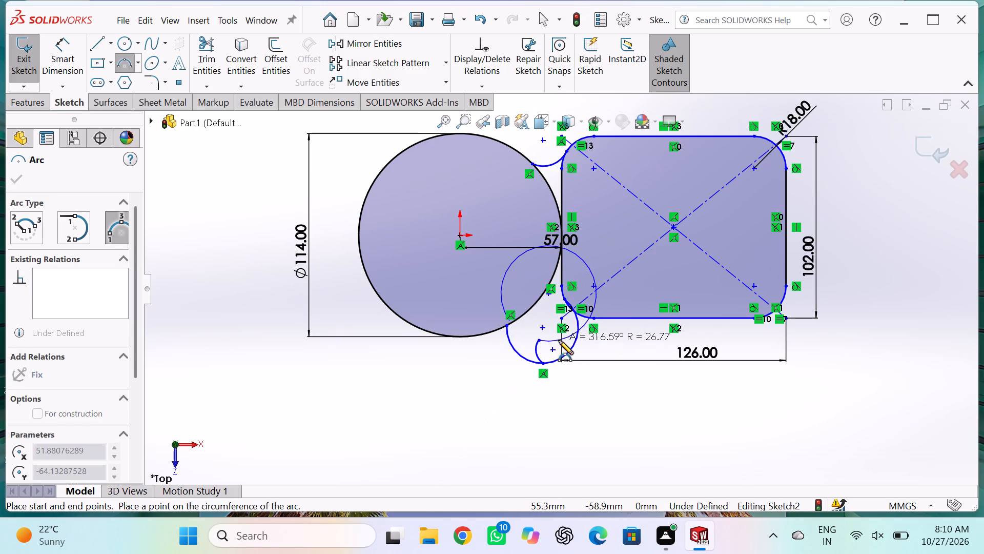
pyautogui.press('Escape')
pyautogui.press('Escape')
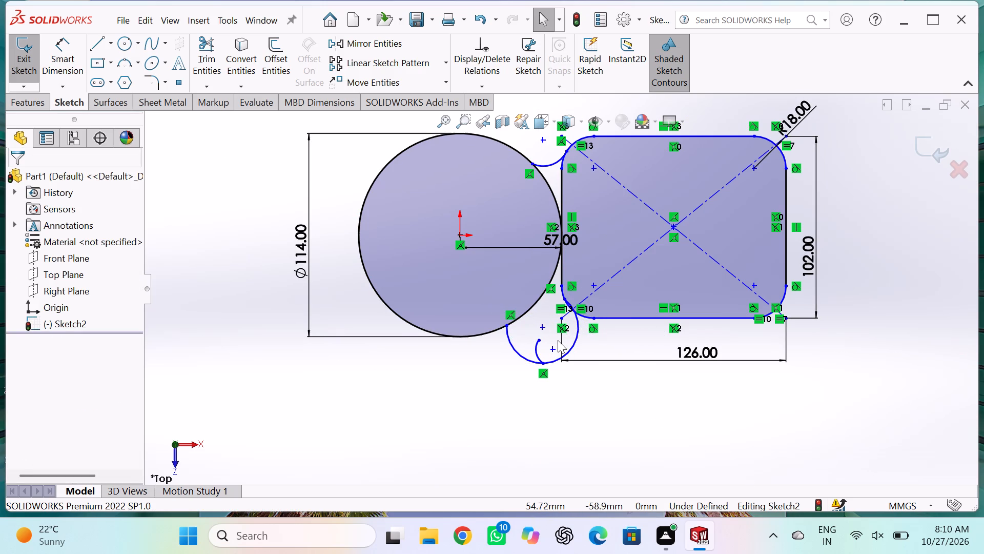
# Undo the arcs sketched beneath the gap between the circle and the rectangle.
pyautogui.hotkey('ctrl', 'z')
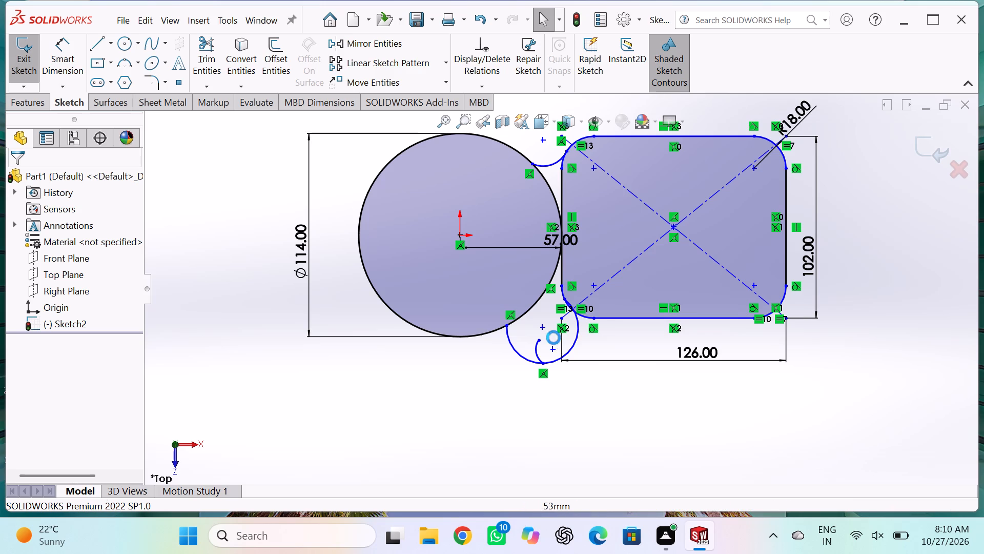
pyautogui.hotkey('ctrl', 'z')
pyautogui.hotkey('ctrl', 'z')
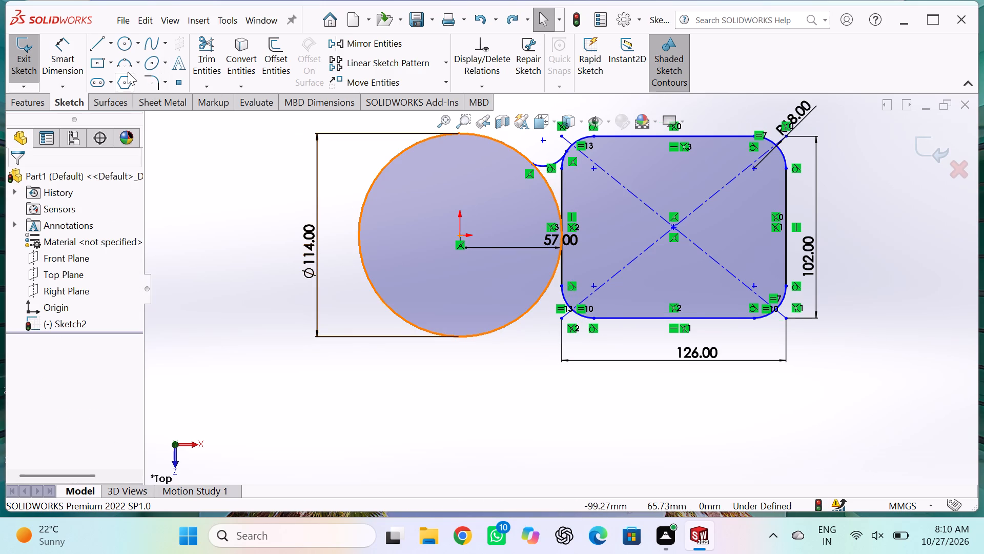
# Sketch a three-point arc of about 29 mm radius joining the circle to the rectangle's lower near corner fillet, centred about X 57, Y -64 mm.
pyautogui.click(127, 58)
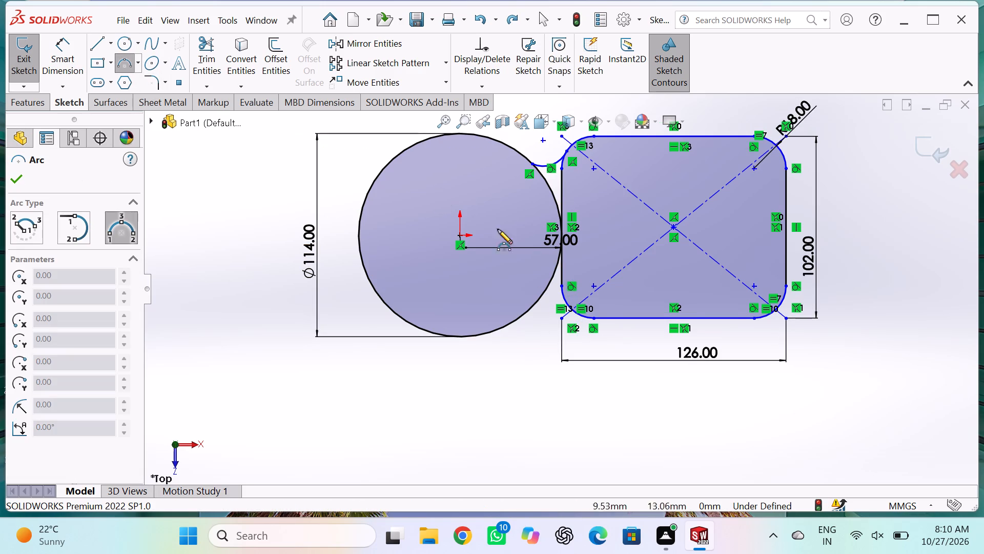
pyautogui.click(525, 314)
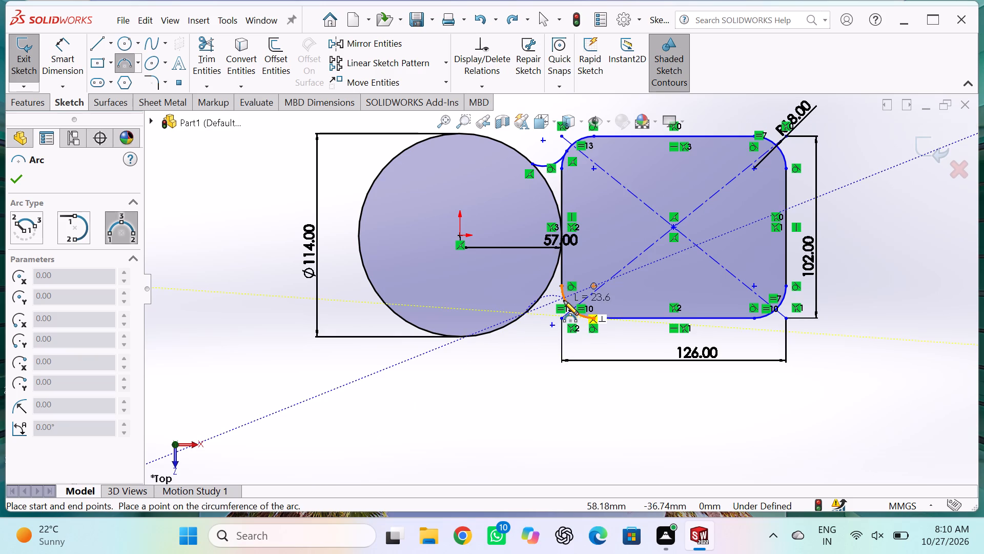
pyautogui.click(564, 301)
pyautogui.click(550, 299)
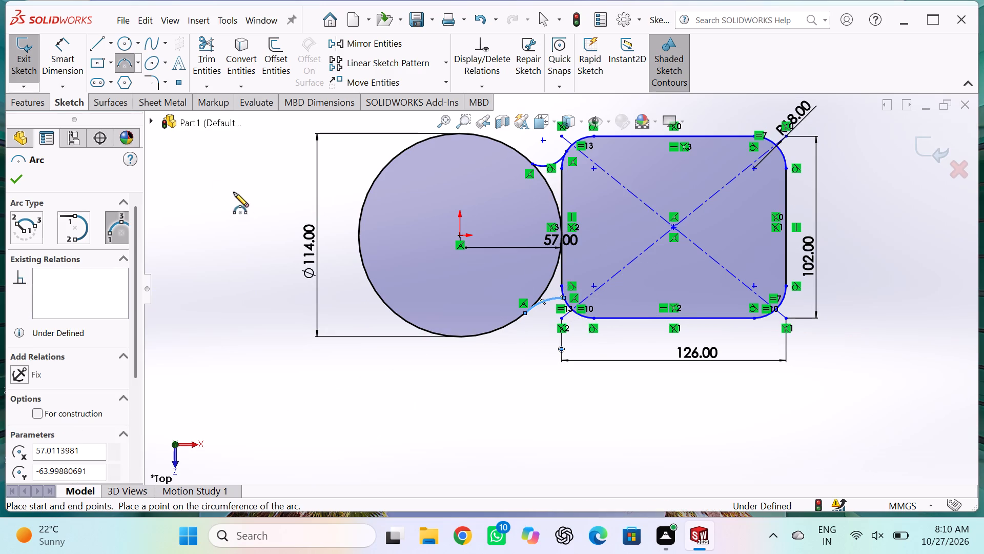
pyautogui.press('Escape')
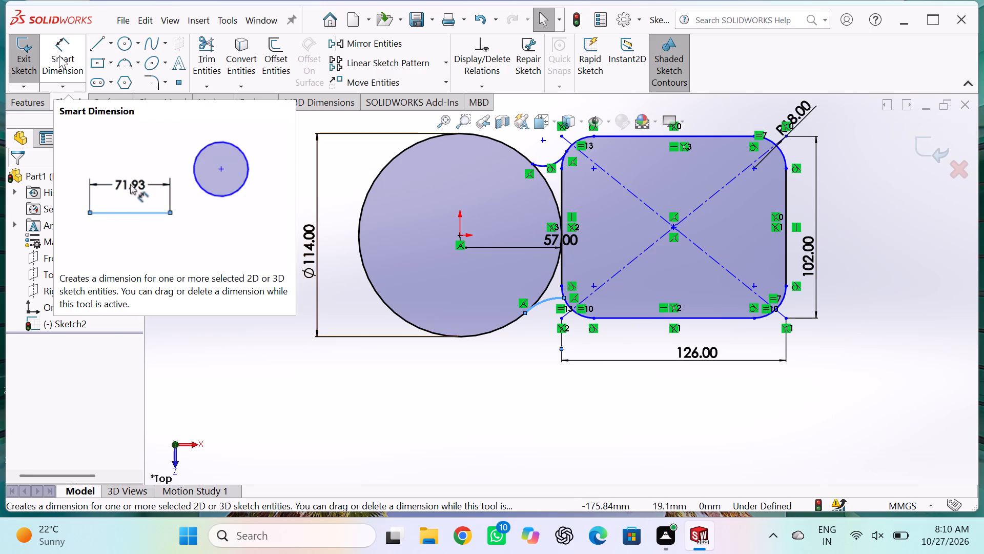
# Trim the circle segment between the two blending arcs, the rectangle's near vertical side and the leftover ends of both near corner fillets.
pyautogui.click(198, 48)
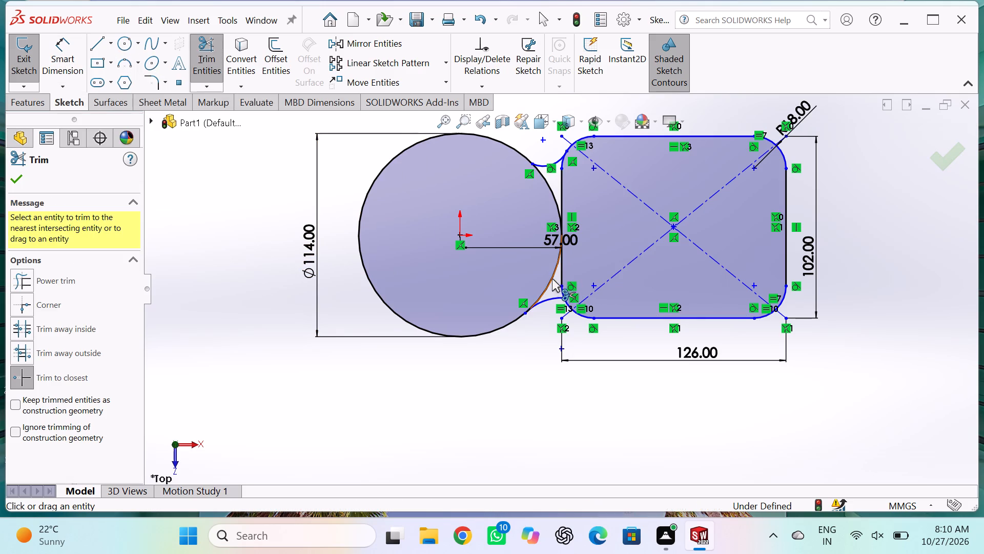
pyautogui.click(552, 281)
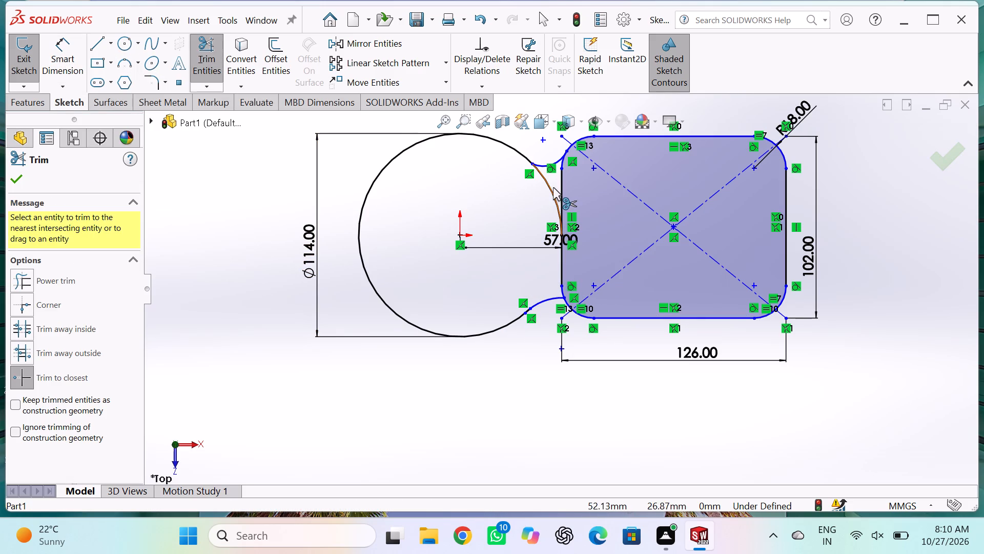
pyautogui.click(549, 188)
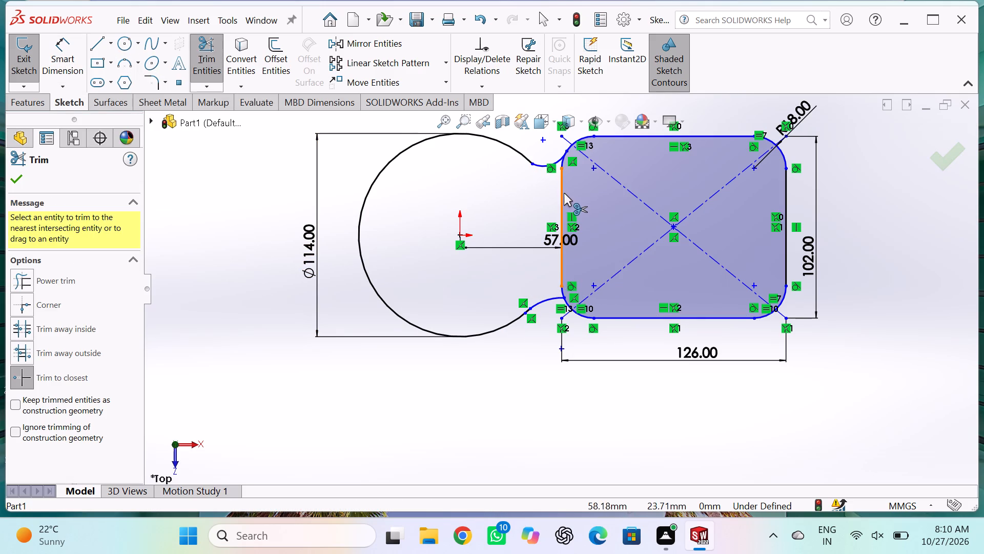
pyautogui.click(564, 193)
pyautogui.click(562, 167)
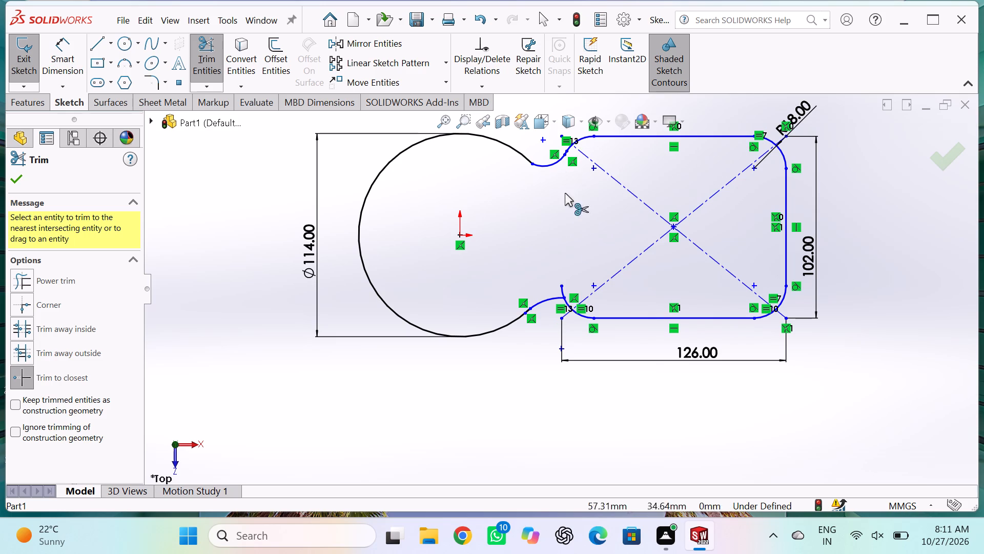
pyautogui.click(562, 287)
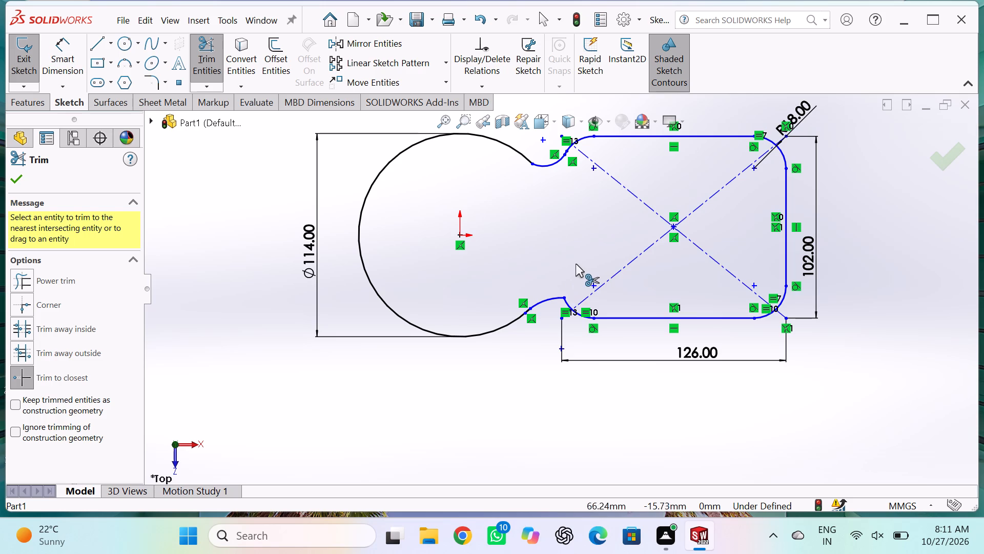
pyautogui.press('Escape')
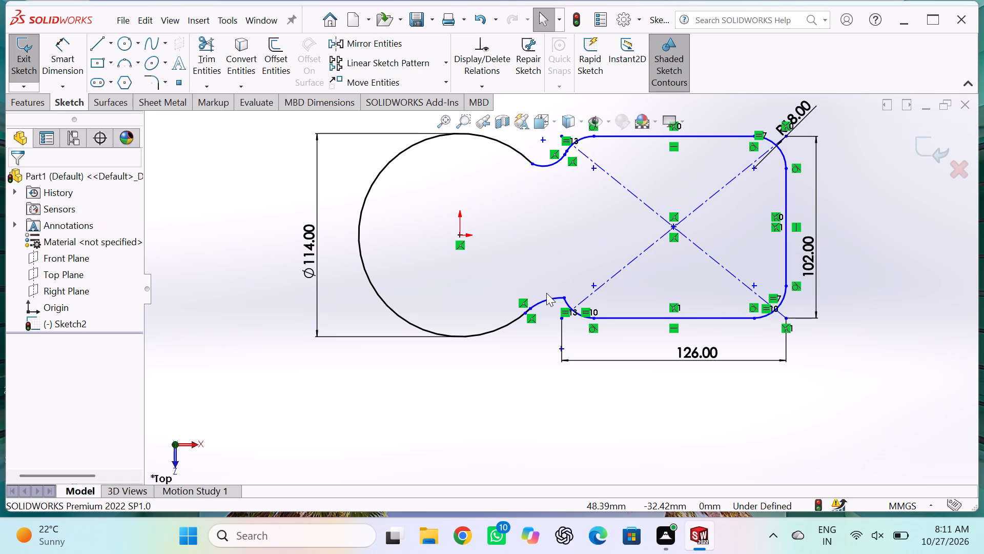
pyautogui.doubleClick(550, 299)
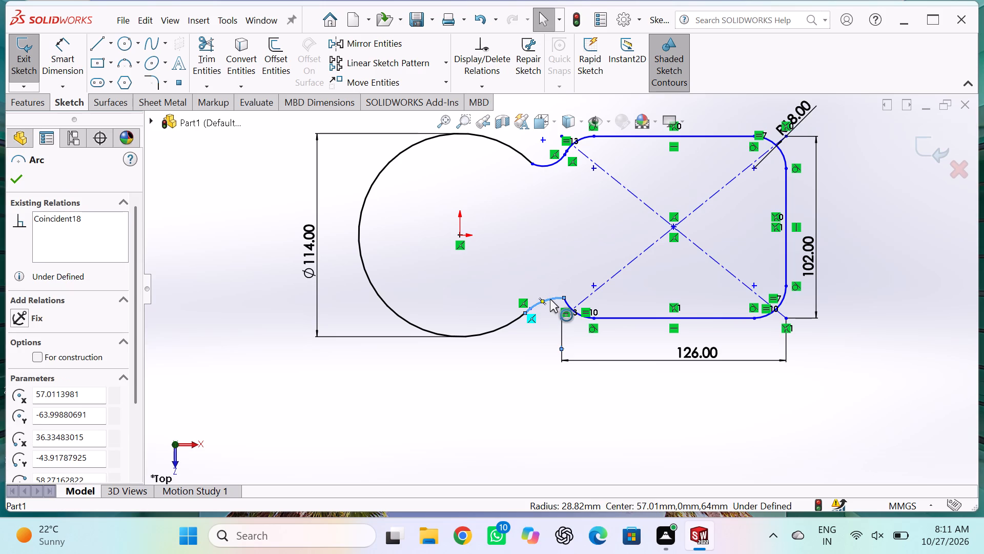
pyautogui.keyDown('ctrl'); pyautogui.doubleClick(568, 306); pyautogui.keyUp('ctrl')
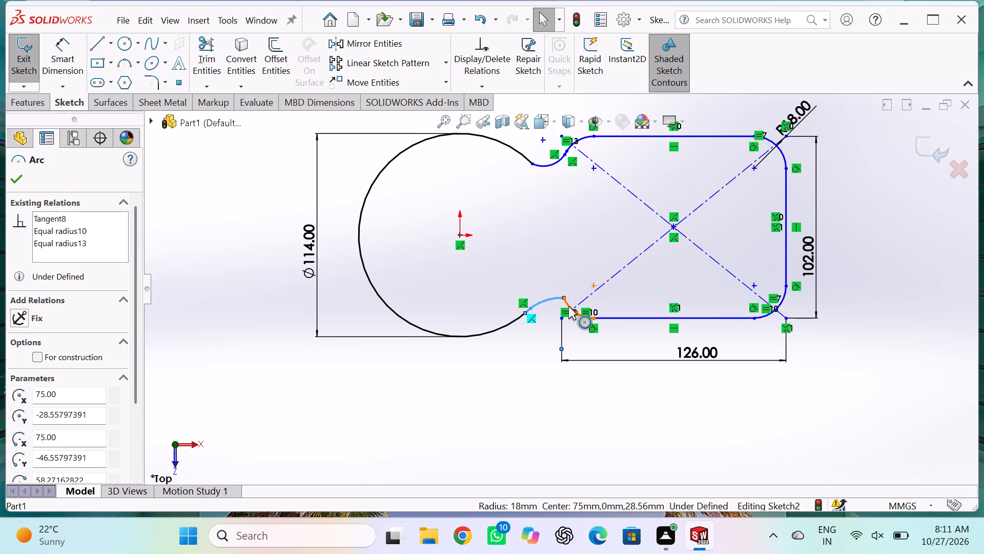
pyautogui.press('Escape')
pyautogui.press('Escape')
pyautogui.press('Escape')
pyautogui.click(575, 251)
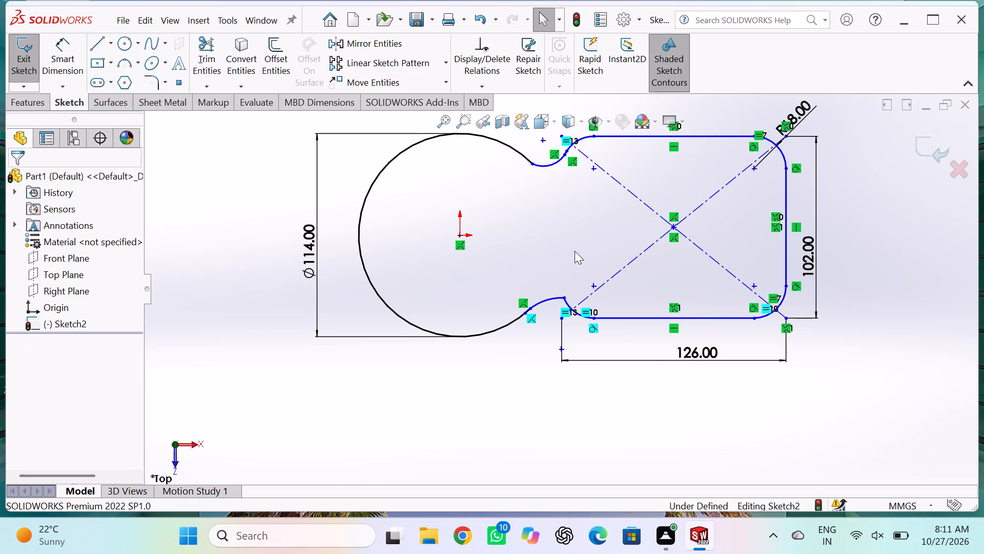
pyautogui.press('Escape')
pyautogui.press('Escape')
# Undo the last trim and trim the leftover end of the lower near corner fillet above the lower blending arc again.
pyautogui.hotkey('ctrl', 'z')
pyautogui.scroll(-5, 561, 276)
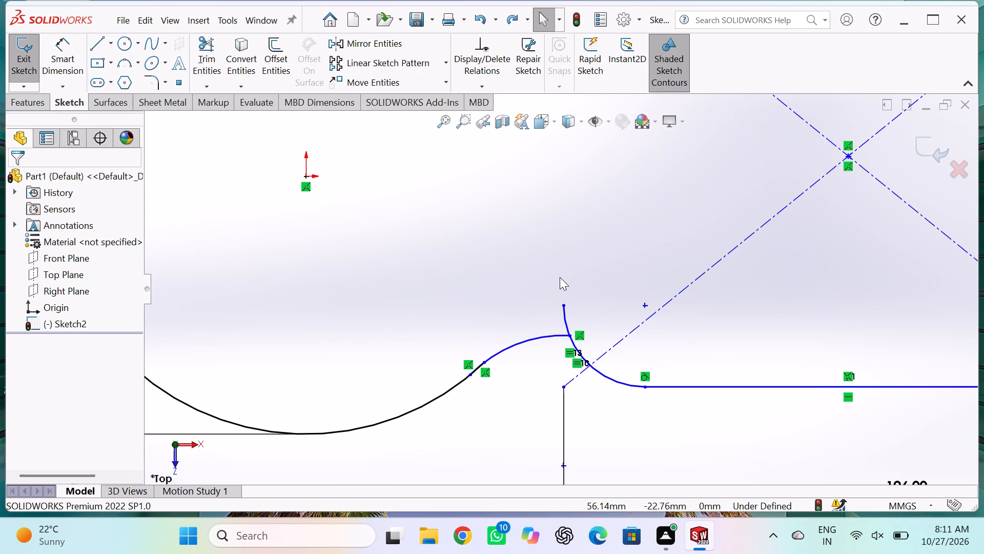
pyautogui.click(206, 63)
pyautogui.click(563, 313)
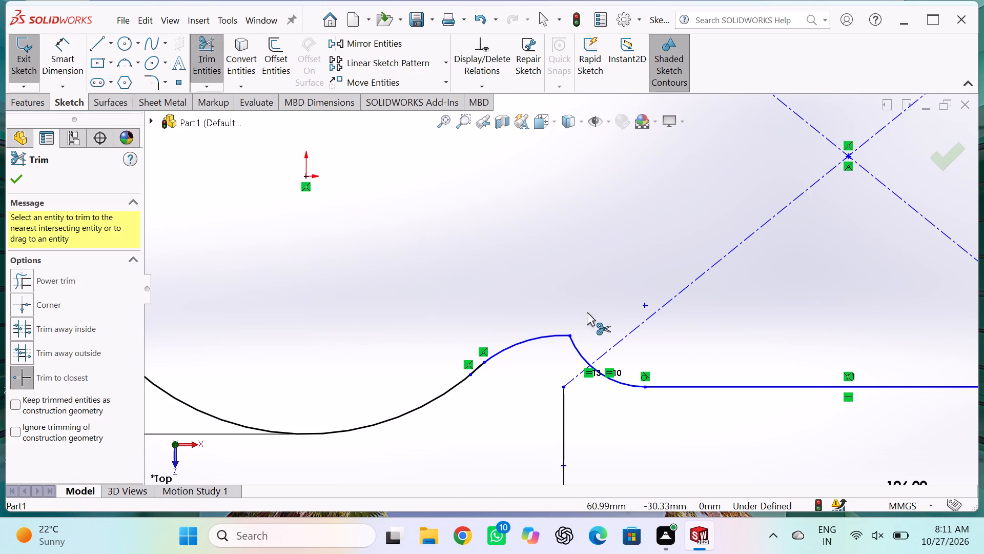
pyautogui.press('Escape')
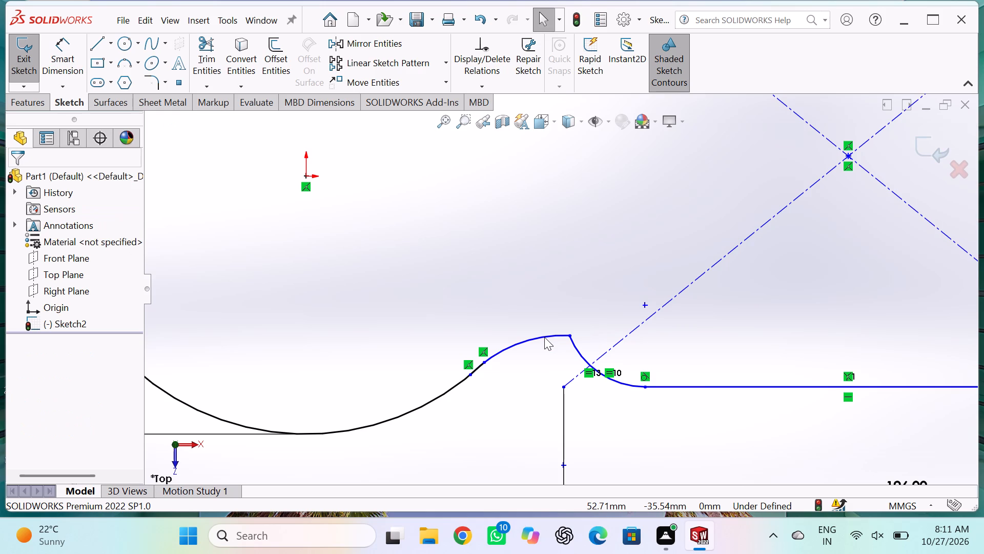
# Make the lower blending arc tangent to the rectangle's lower near corner fillet.
pyautogui.click(545, 335)
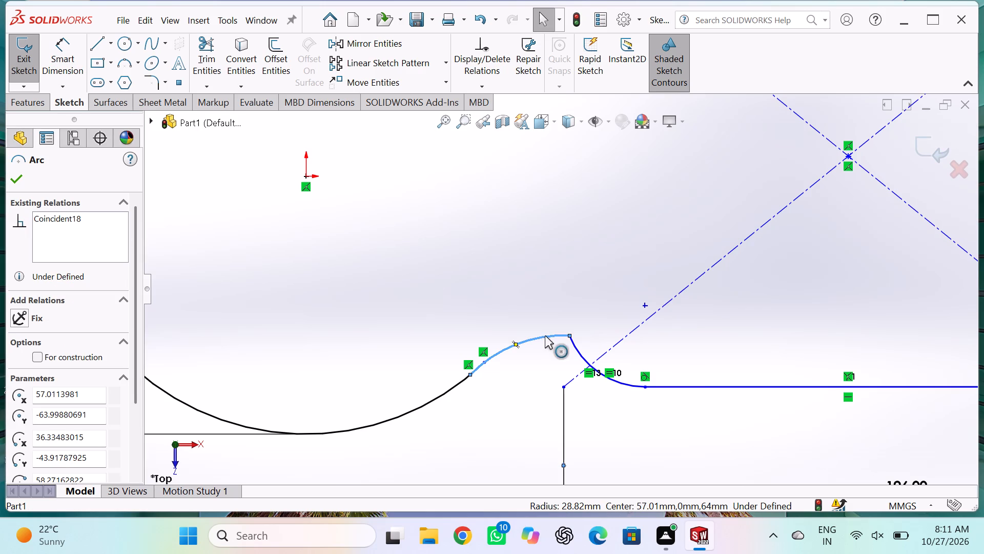
pyautogui.keyDown('ctrl'); pyautogui.click(575, 350); pyautogui.keyUp('ctrl')
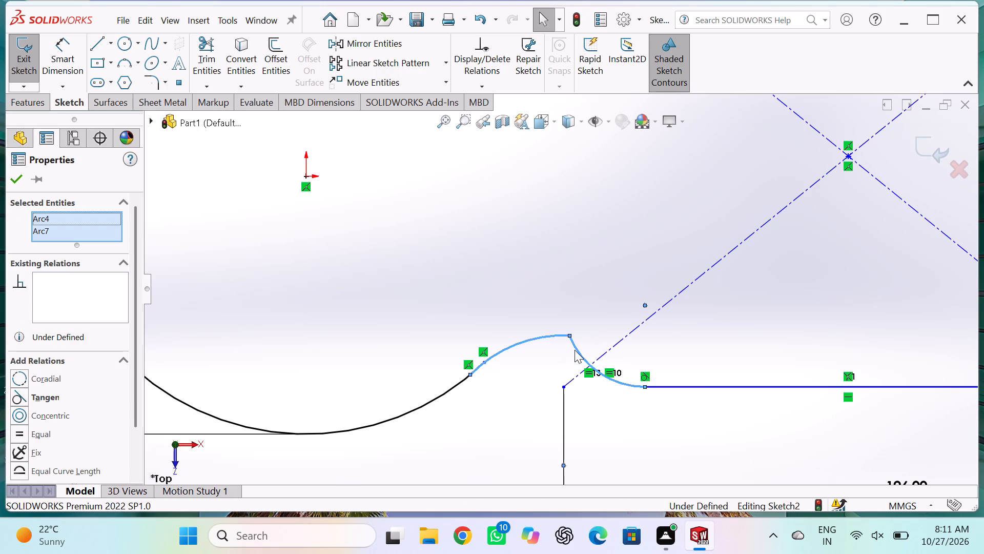
pyautogui.click(626, 291)
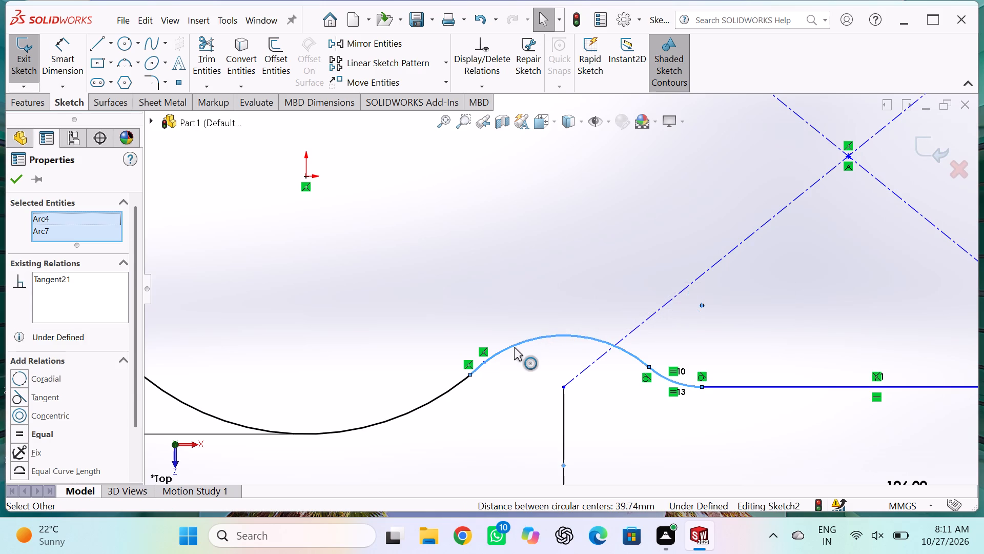
# Make the upper blending arc tangent to the 114 mm circle.
pyautogui.scroll(4, 511, 344)
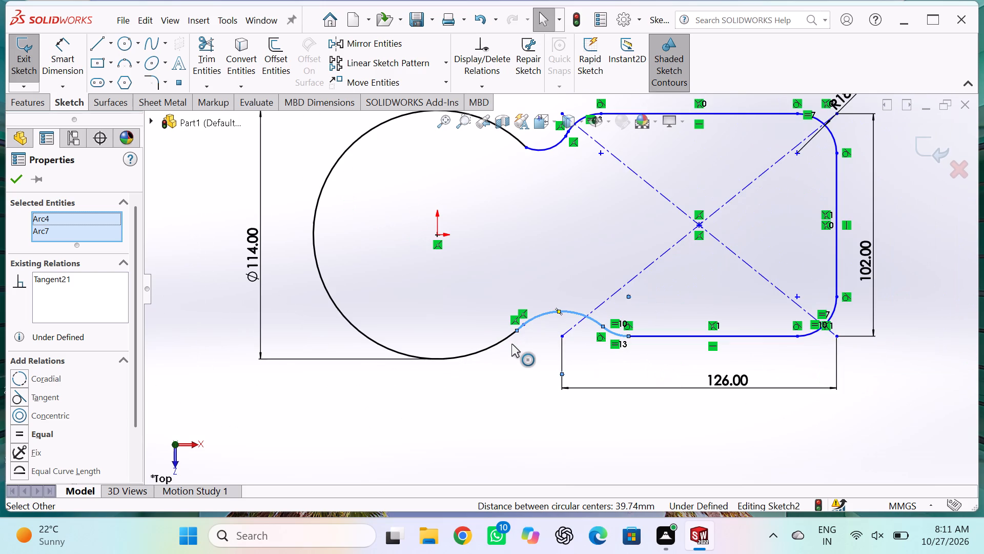
pyautogui.scroll(-4, 558, 152)
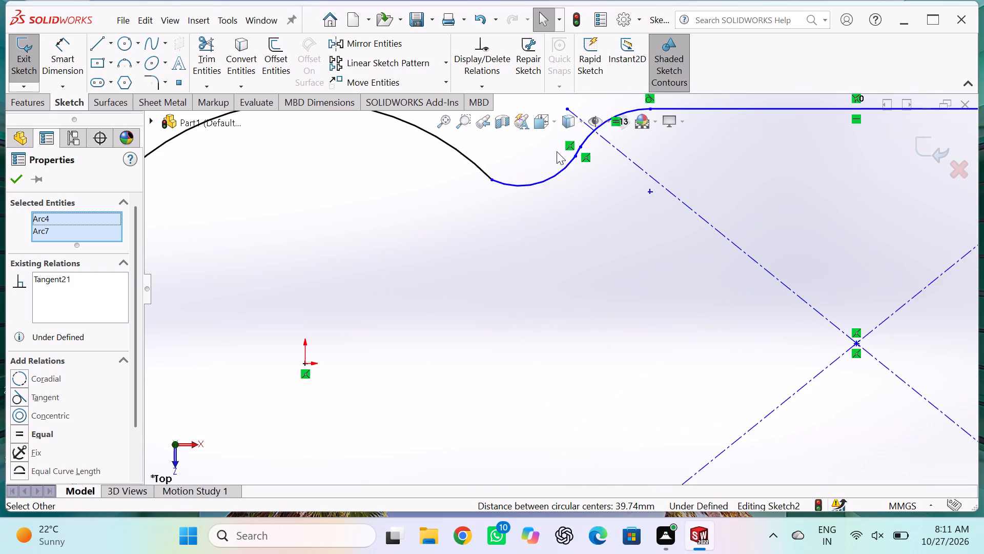
pyautogui.scroll(2, 557, 151)
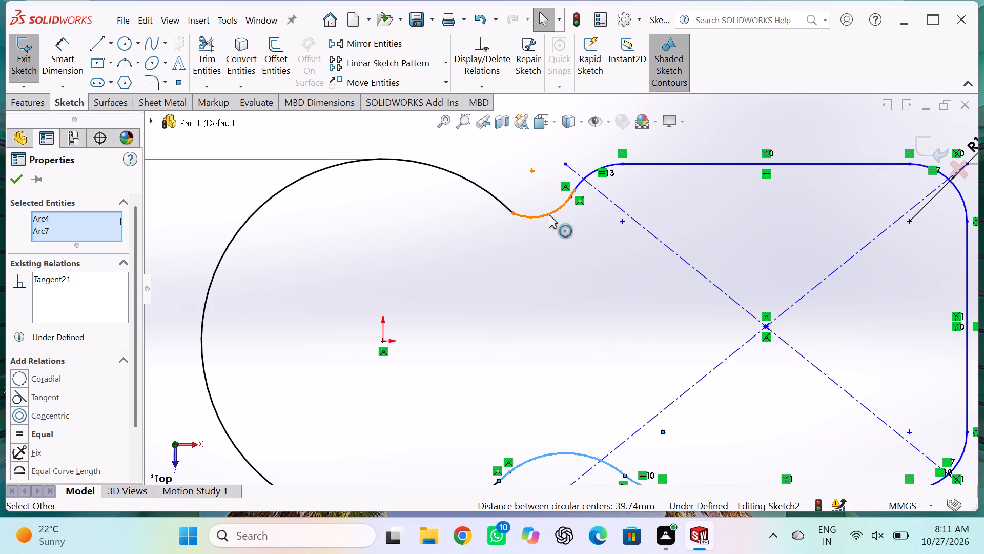
pyautogui.click(530, 217)
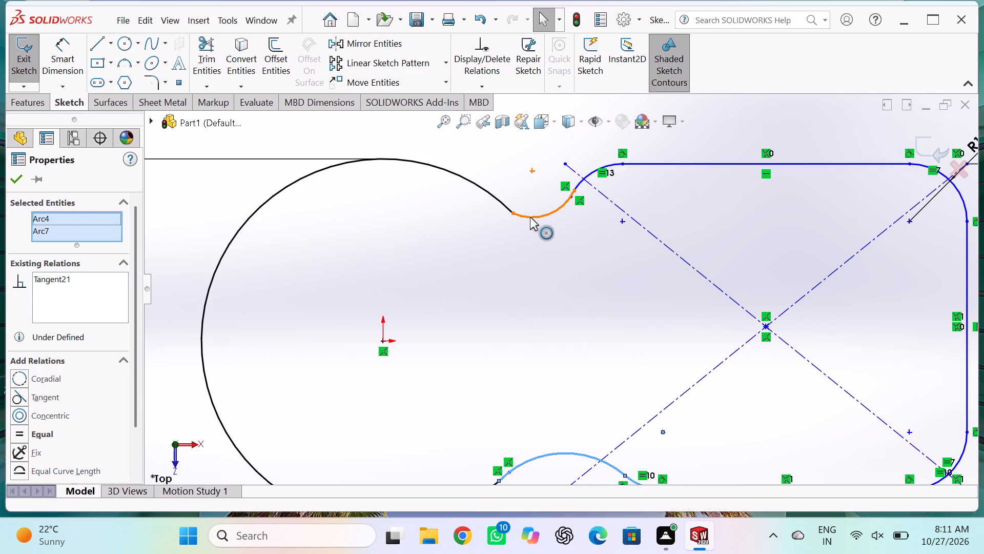
pyautogui.keyDown('ctrl'); pyautogui.click(496, 193); pyautogui.keyUp('ctrl')
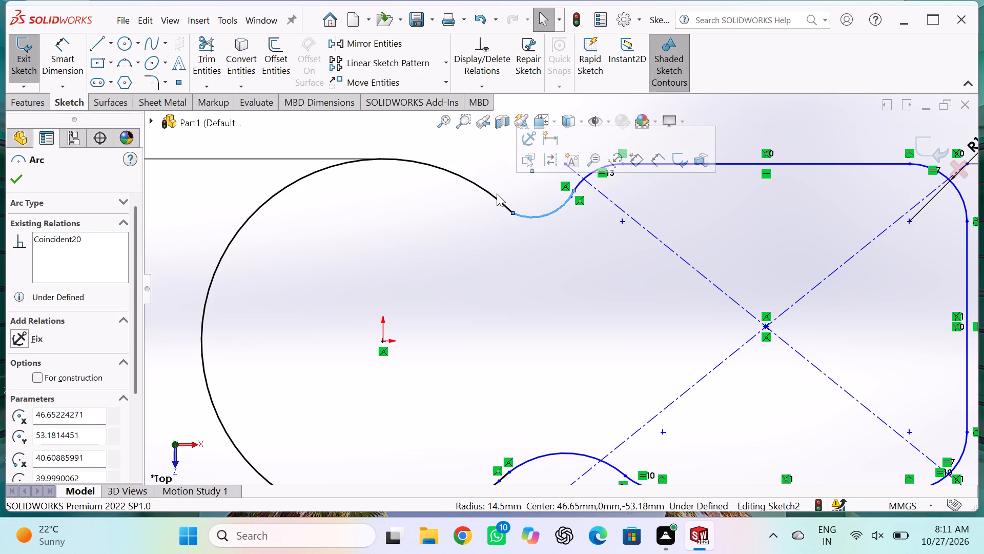
pyautogui.press('Escape')
pyautogui.press('Escape')
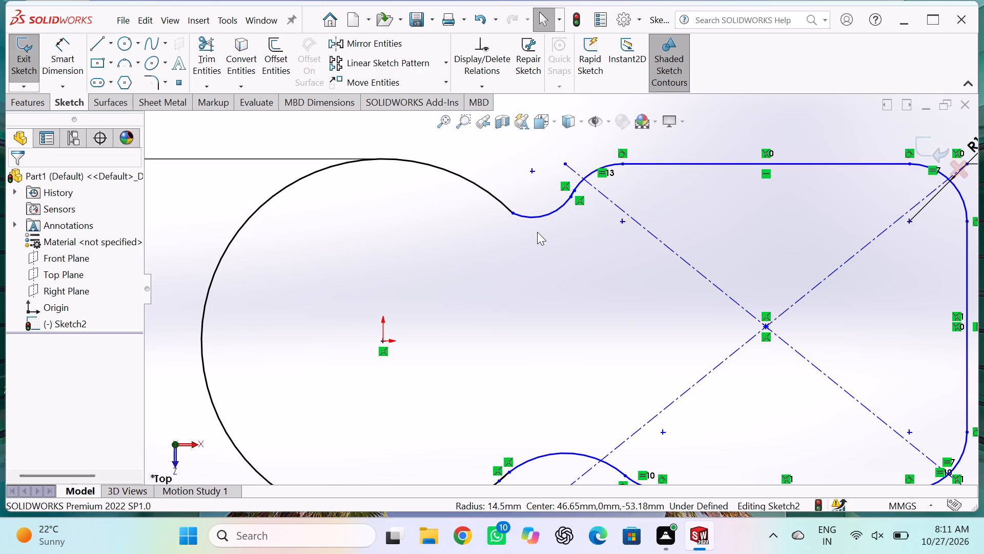
pyautogui.click(535, 217)
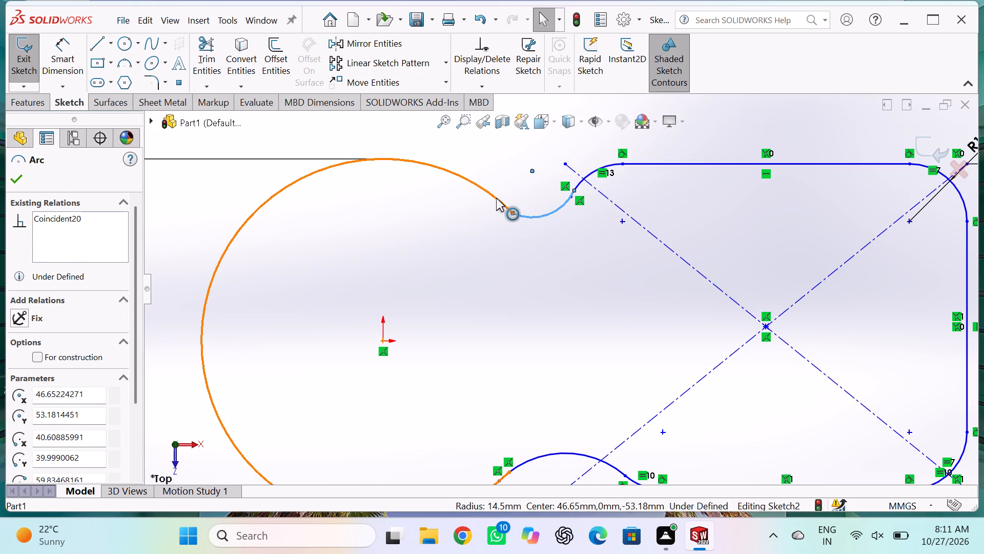
pyautogui.keyDown('ctrl'); pyautogui.click(496, 198); pyautogui.keyUp('ctrl')
pyautogui.click(548, 140)
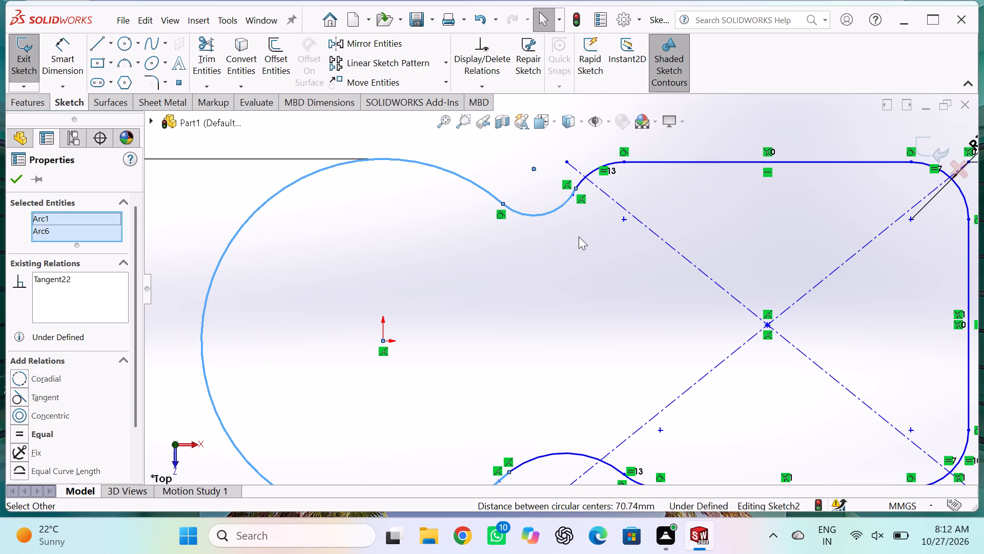
# Dimension the upper blending arc with a radius of 36 mm.
pyautogui.scroll(4, 579, 236)
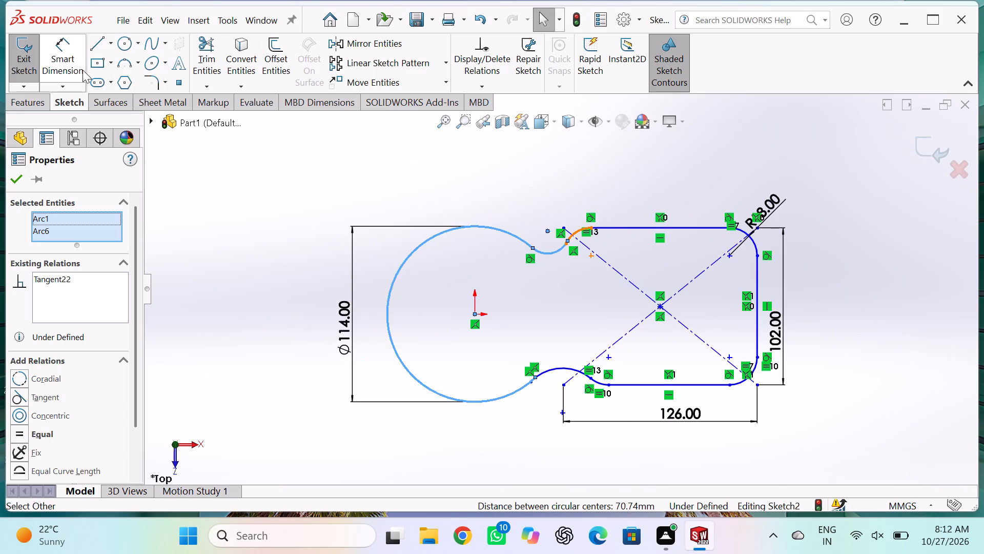
pyautogui.click(78, 67)
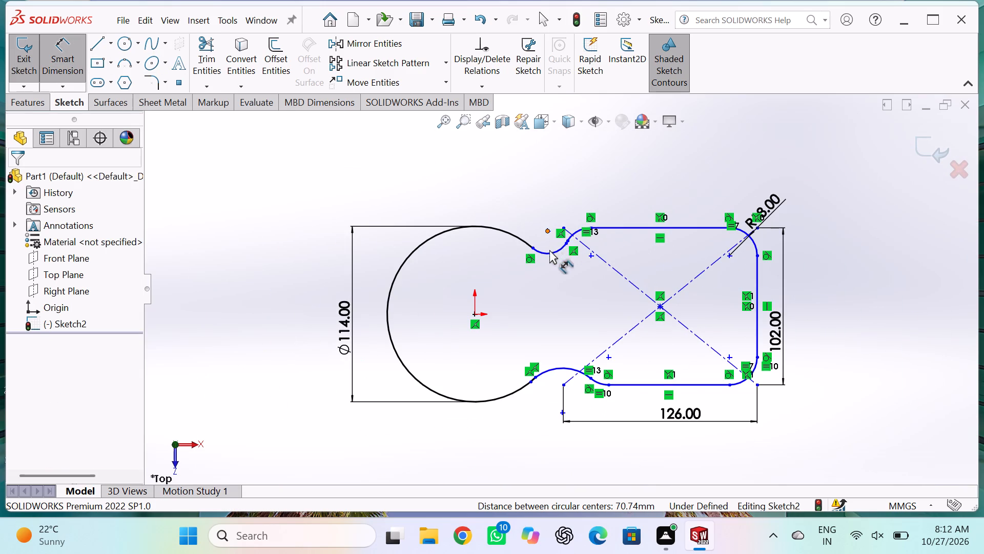
pyautogui.doubleClick(547, 251)
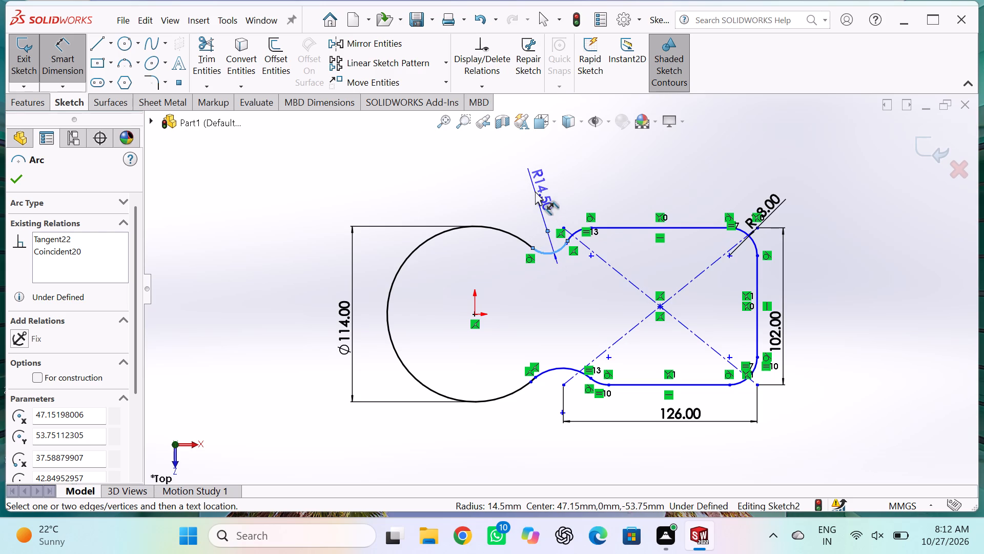
pyautogui.click(535, 191)
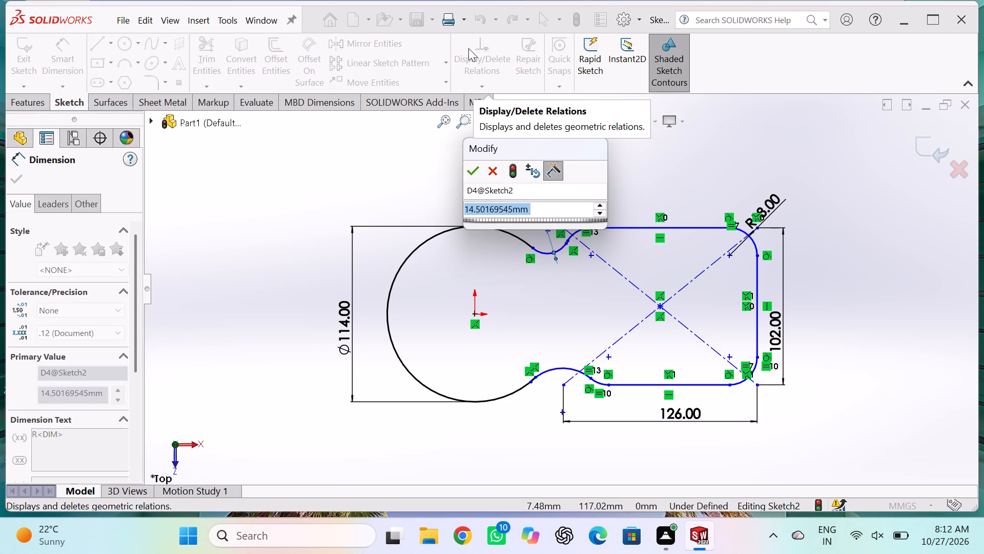
pyautogui.write('36')
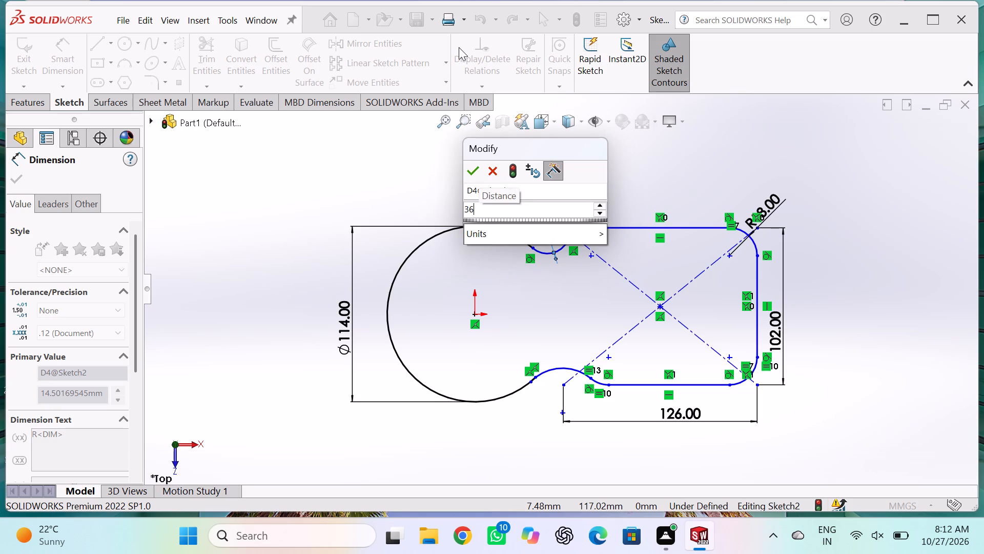
pyautogui.press('Return')
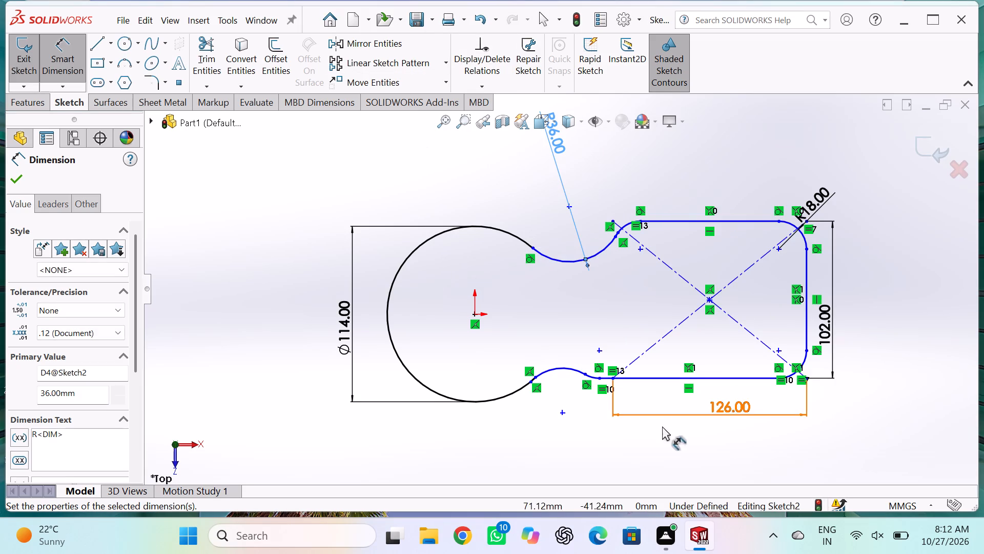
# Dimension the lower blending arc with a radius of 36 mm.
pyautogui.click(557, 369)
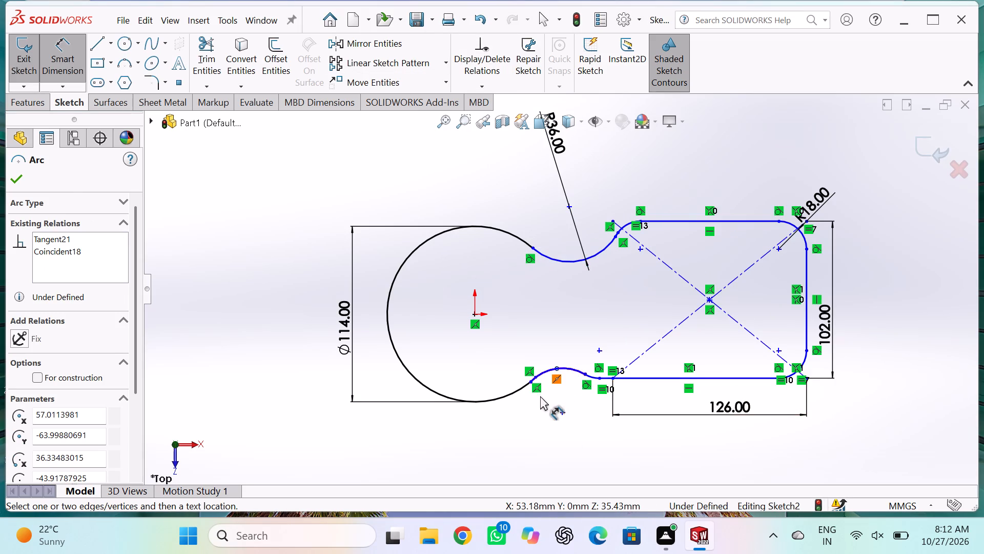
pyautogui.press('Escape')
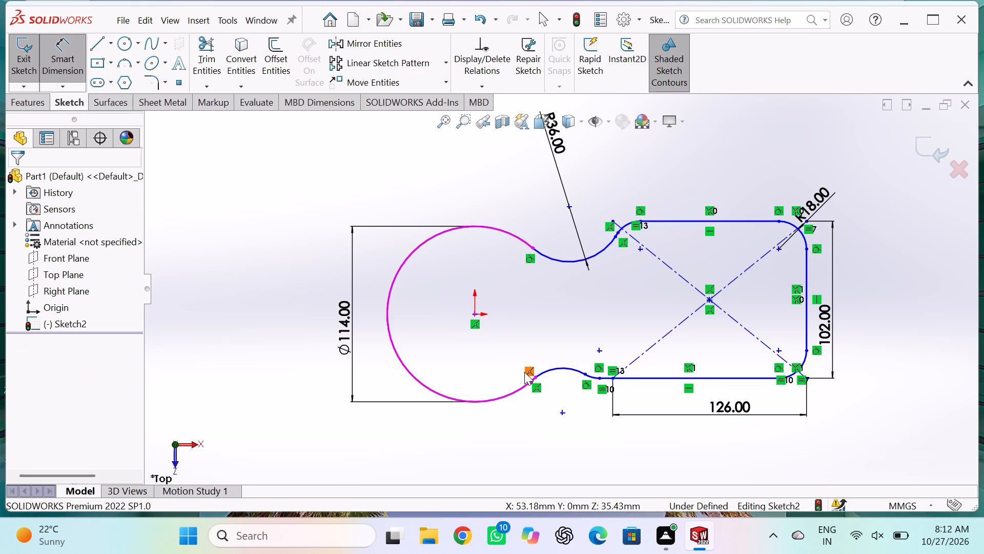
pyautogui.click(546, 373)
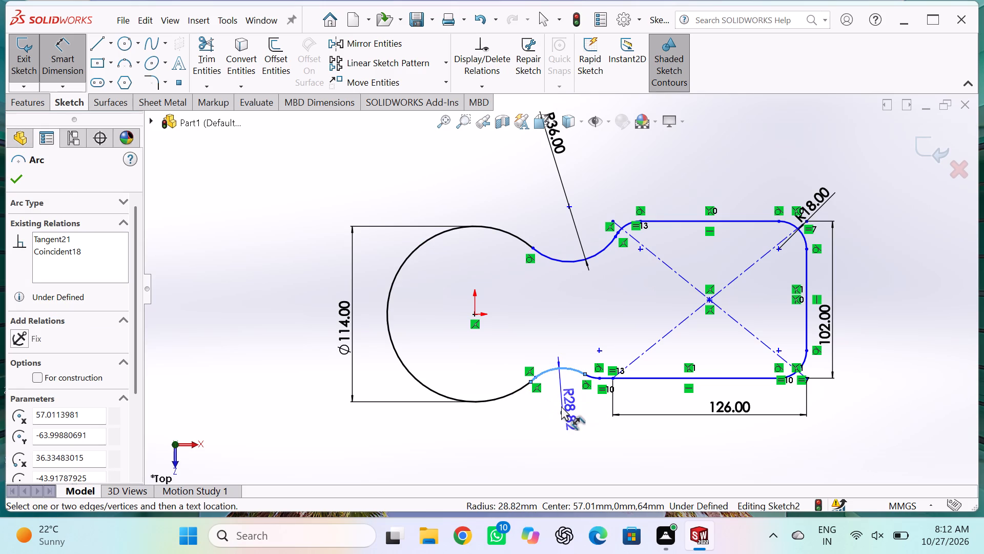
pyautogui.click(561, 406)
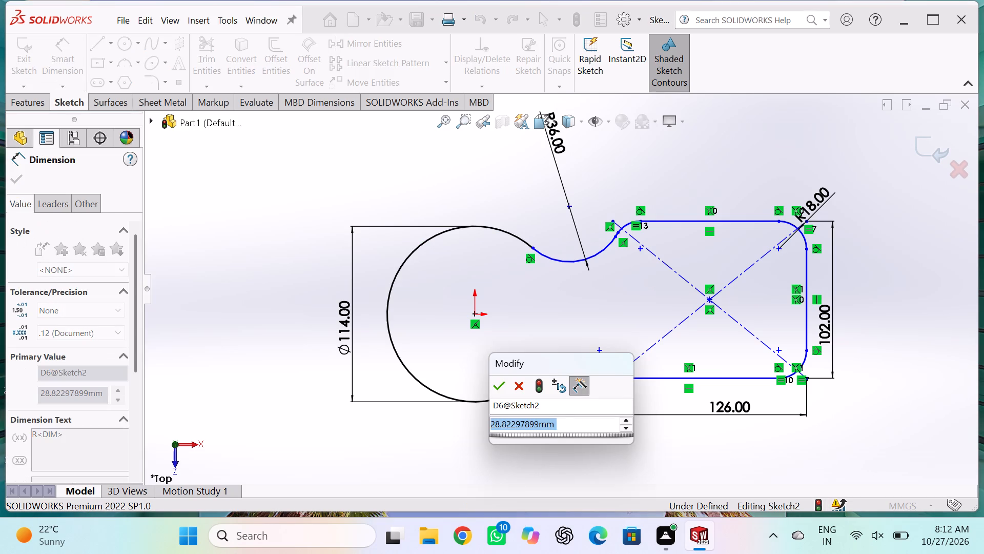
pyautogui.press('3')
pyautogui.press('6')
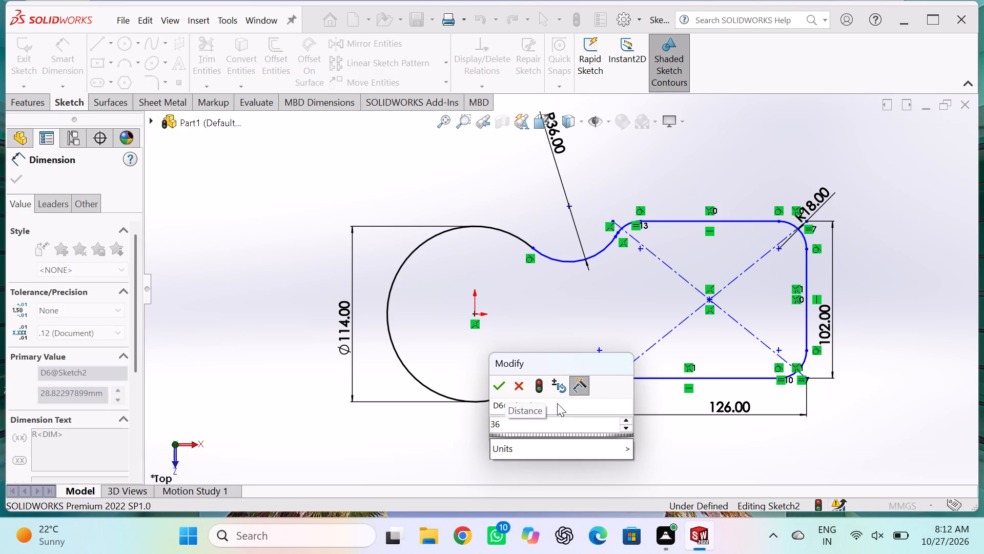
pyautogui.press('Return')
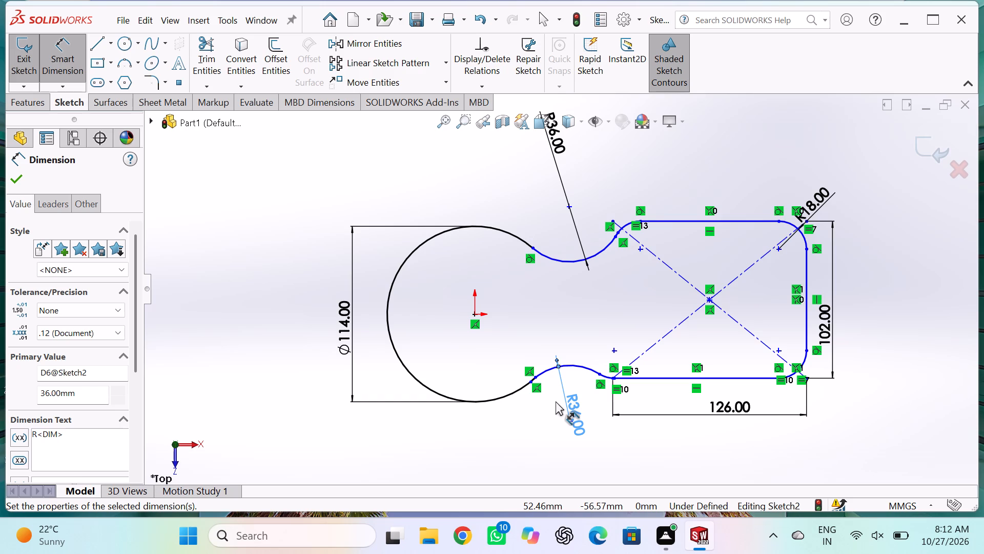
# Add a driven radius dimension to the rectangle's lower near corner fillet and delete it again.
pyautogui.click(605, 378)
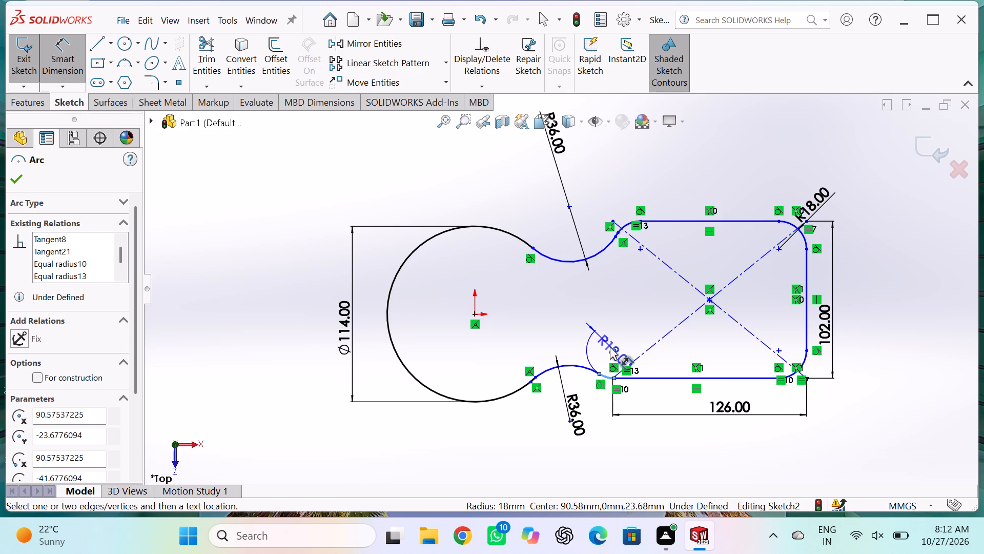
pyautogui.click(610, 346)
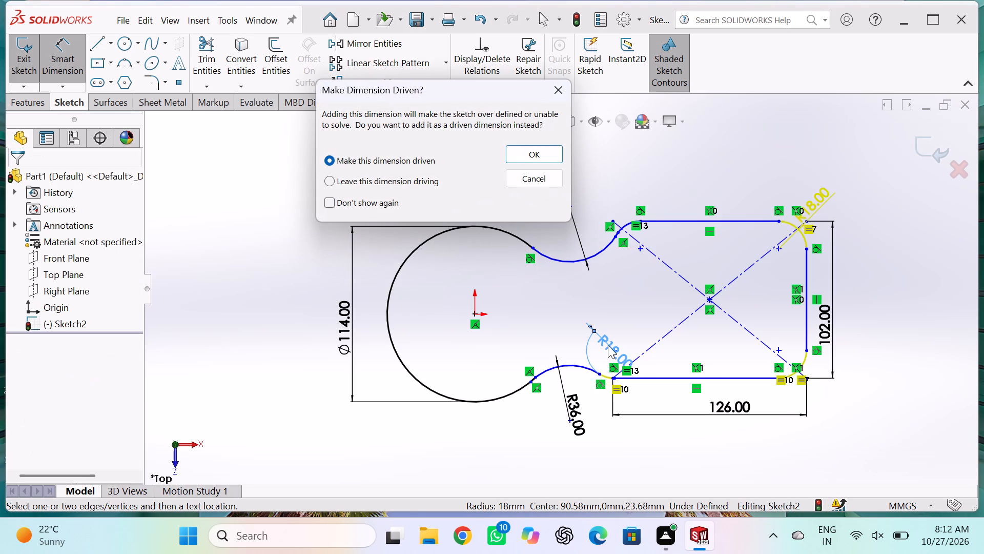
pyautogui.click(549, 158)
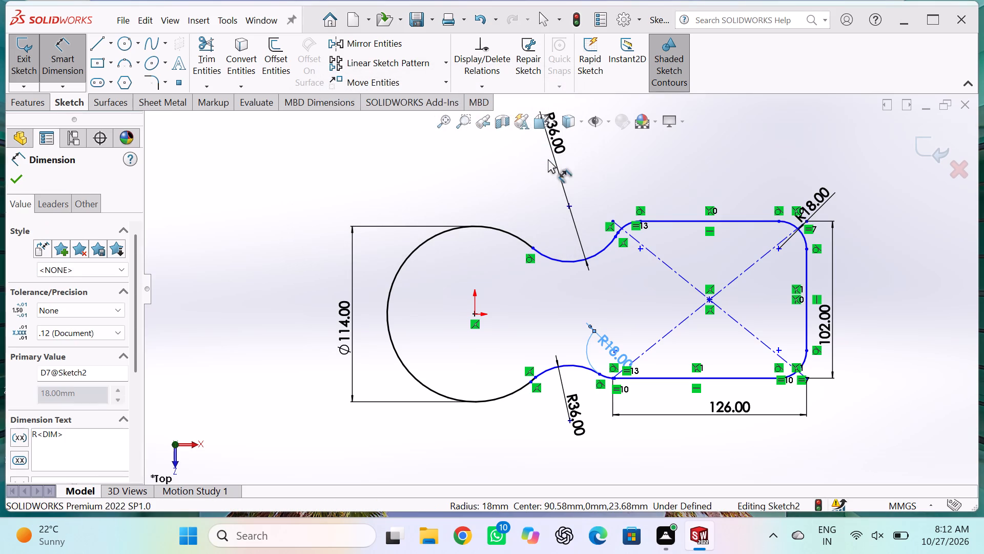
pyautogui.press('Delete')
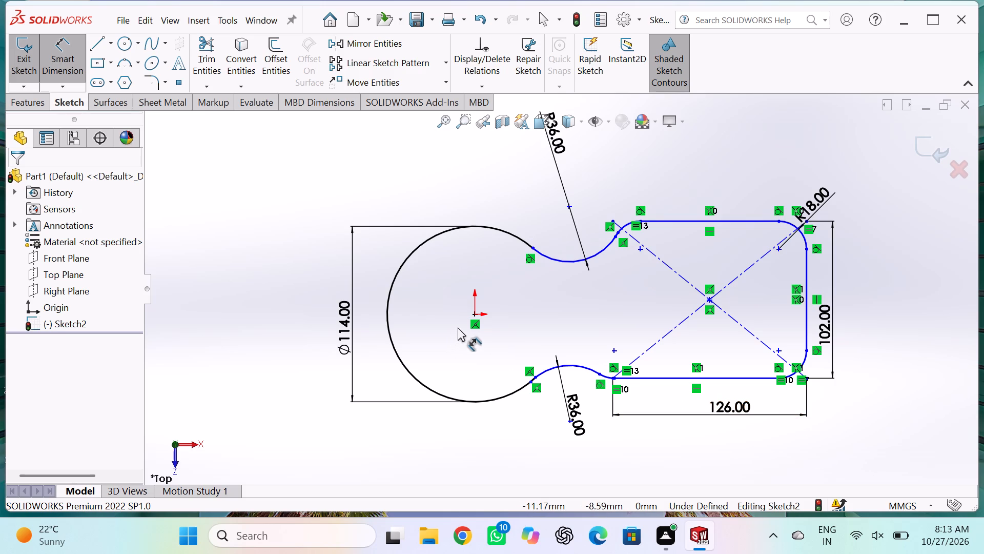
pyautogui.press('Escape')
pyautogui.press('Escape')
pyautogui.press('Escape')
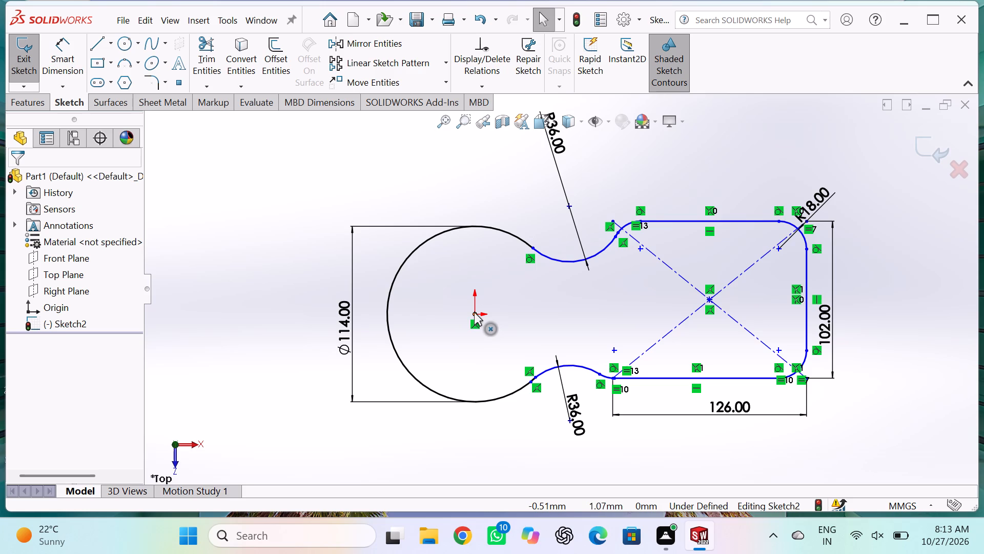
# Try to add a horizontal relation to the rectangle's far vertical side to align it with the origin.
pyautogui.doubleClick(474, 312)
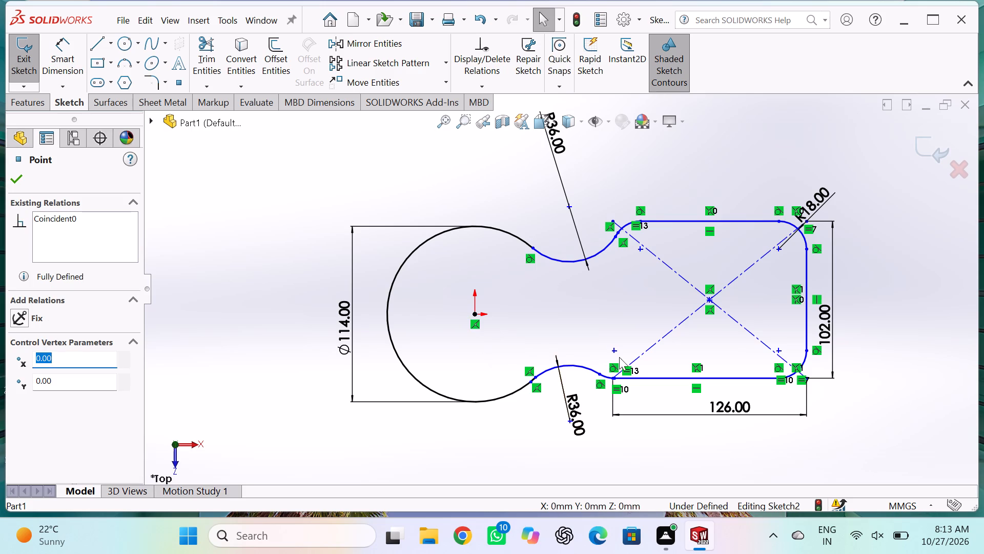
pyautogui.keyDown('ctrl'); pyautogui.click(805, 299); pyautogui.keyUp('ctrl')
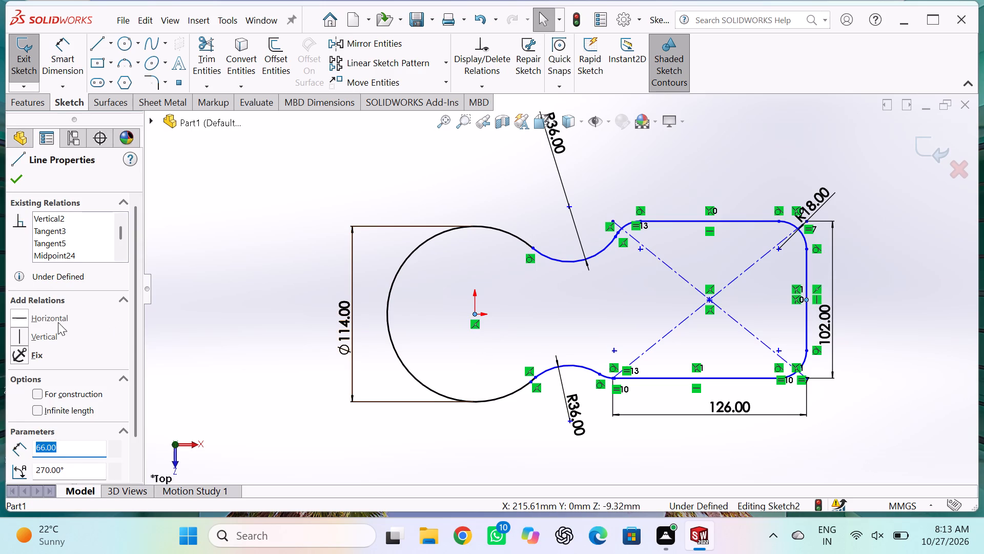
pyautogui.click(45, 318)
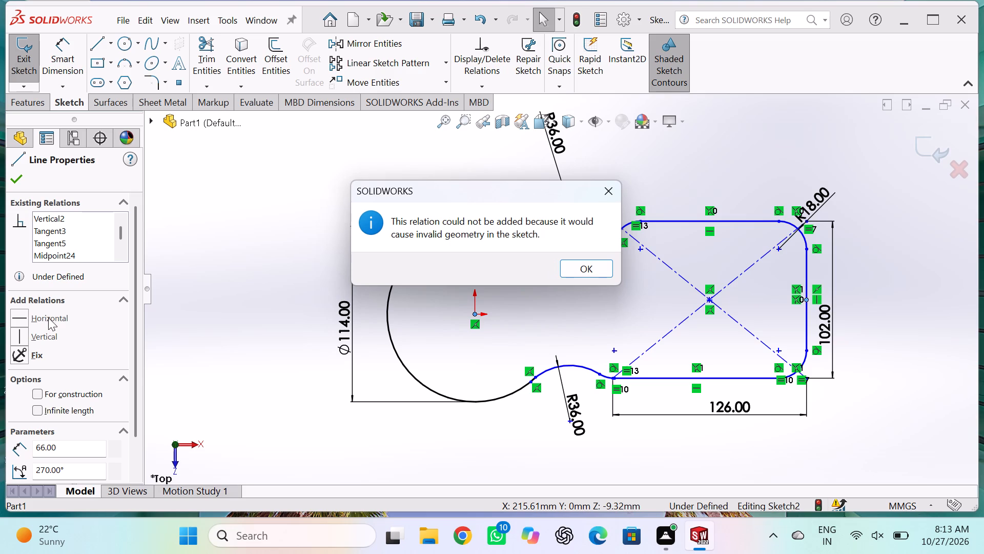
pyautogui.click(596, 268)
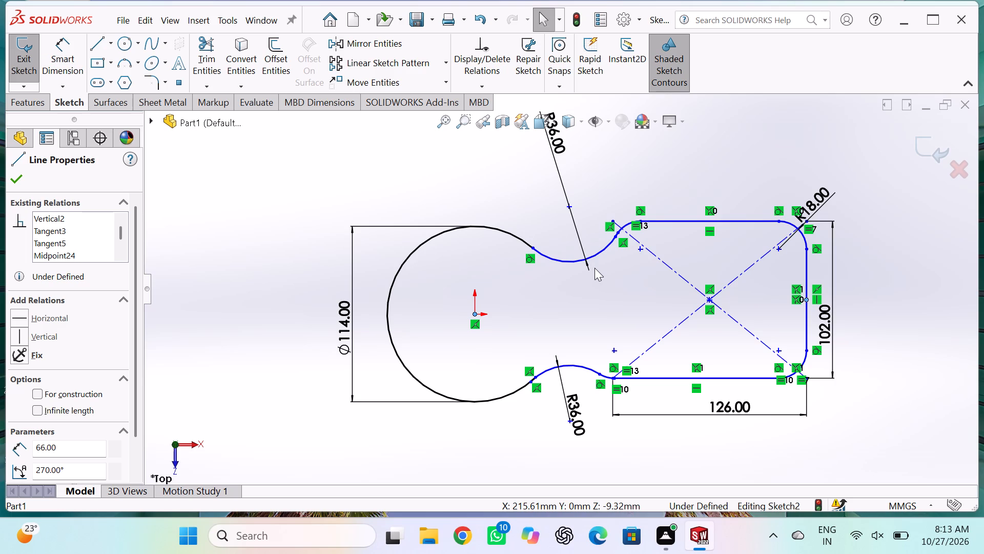
# Examine the points where the upper and lower blending arcs meet the rectangle's near corner fillets.
pyautogui.scroll(-5, 614, 238)
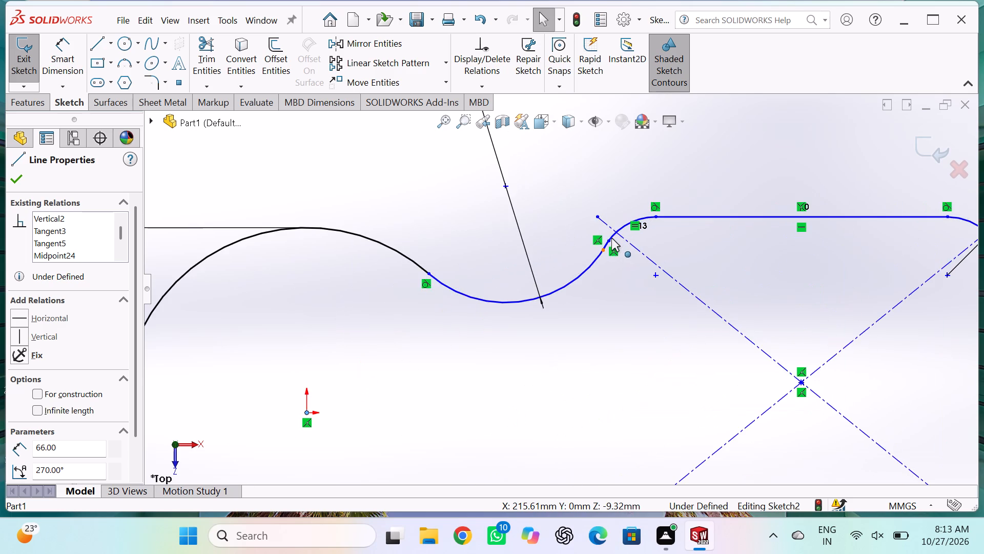
pyautogui.scroll(-4, 609, 239)
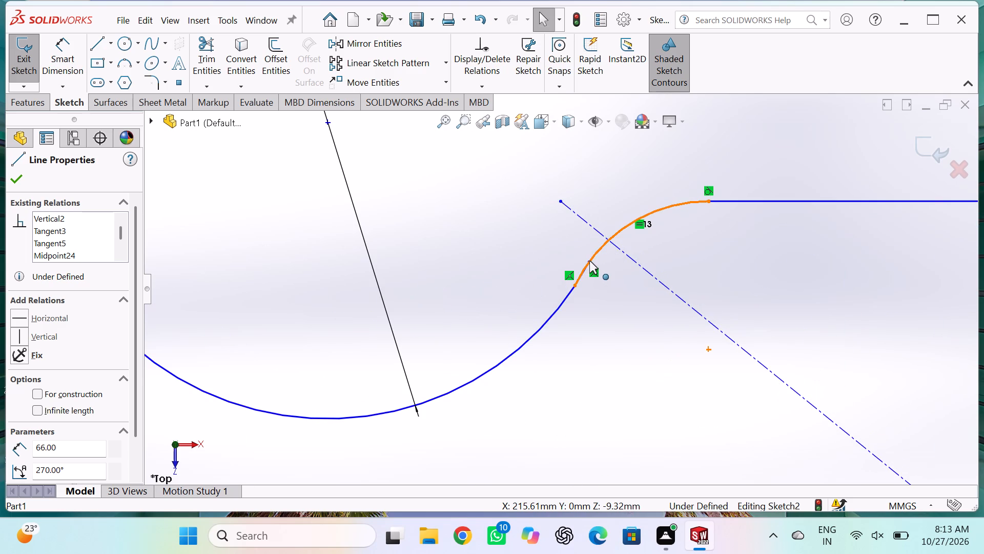
pyautogui.doubleClick(589, 261)
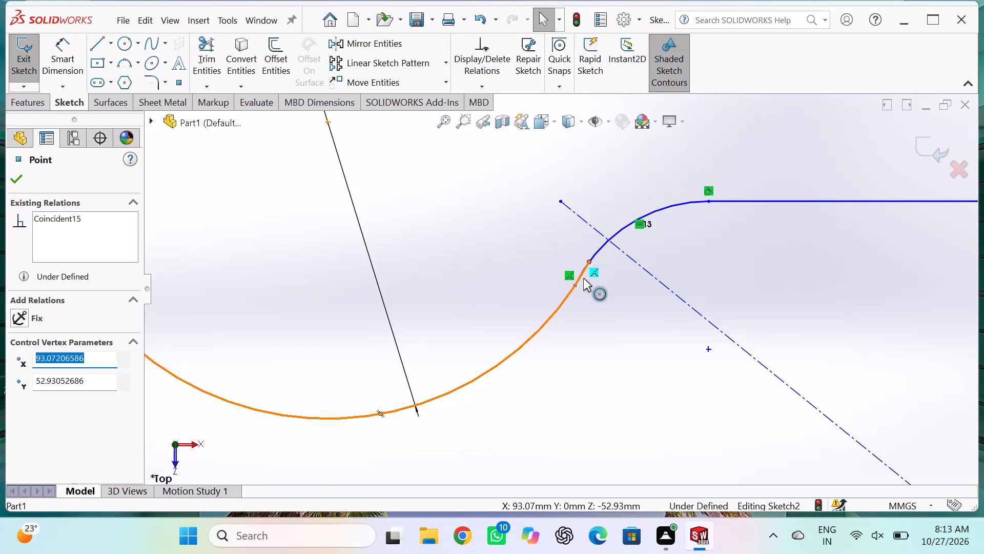
pyautogui.scroll(9, 583, 308)
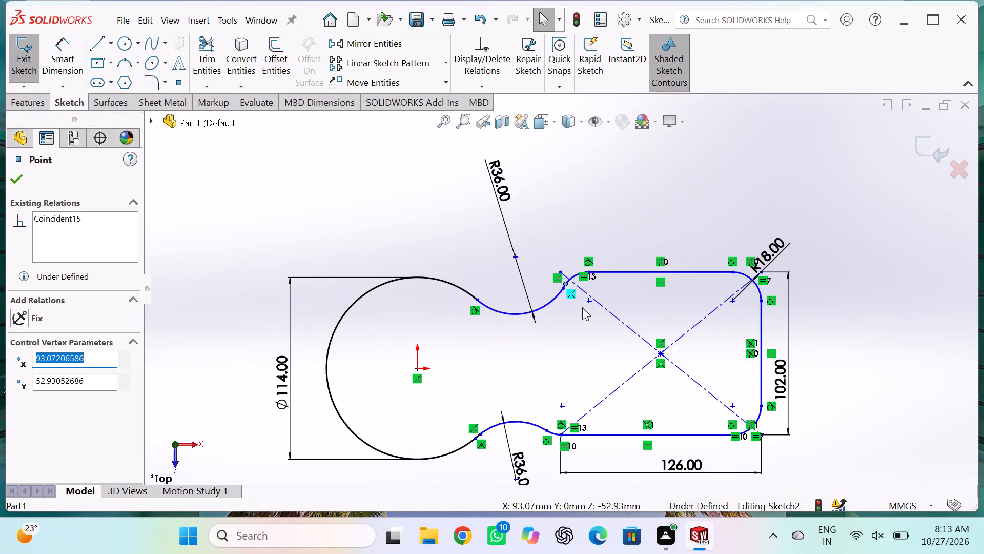
pyautogui.keyDown('ctrl'); pyautogui.click(546, 430); pyautogui.keyUp('ctrl')
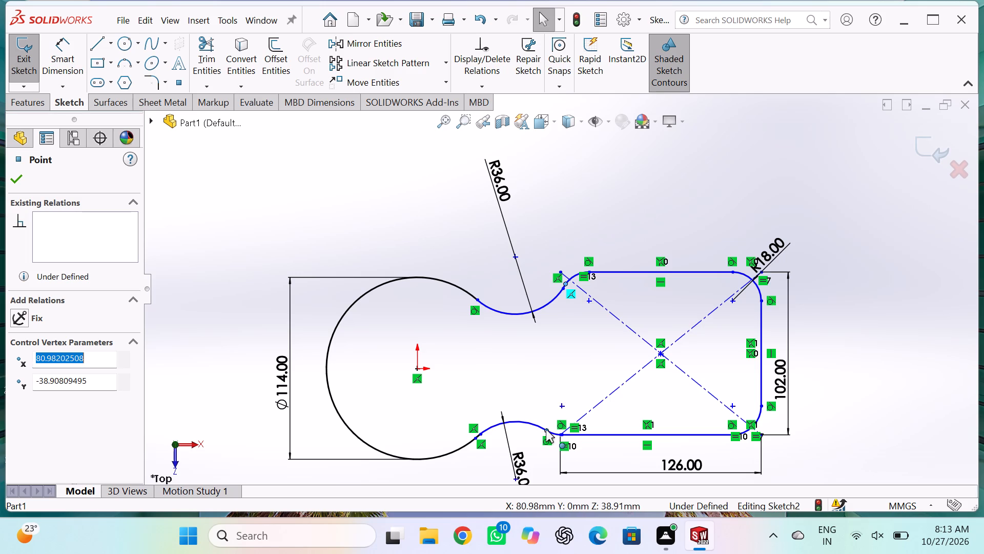
pyautogui.press('Escape')
pyautogui.press('Escape')
pyautogui.scroll(-4, 514, 374)
pyautogui.scroll(2, 514, 373)
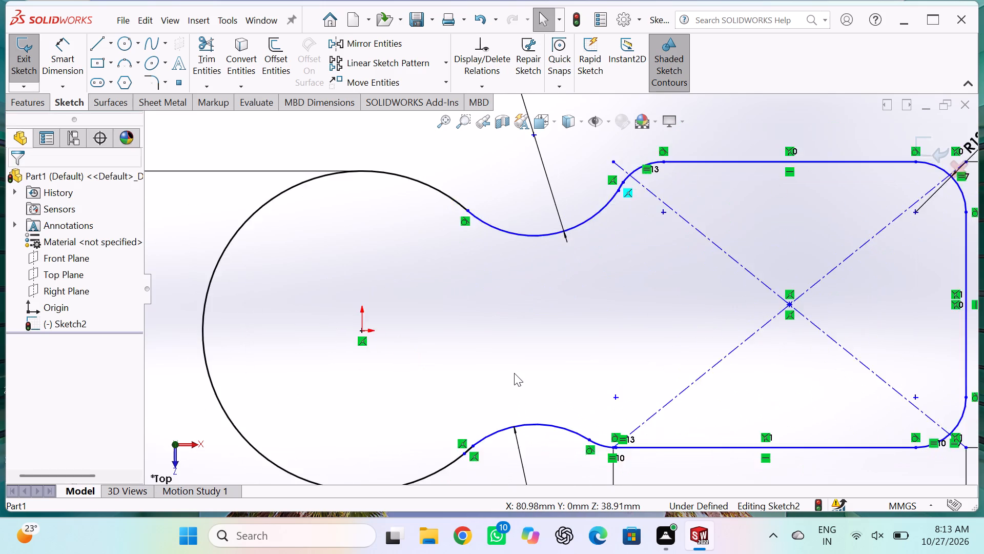
pyautogui.scroll(2, 514, 373)
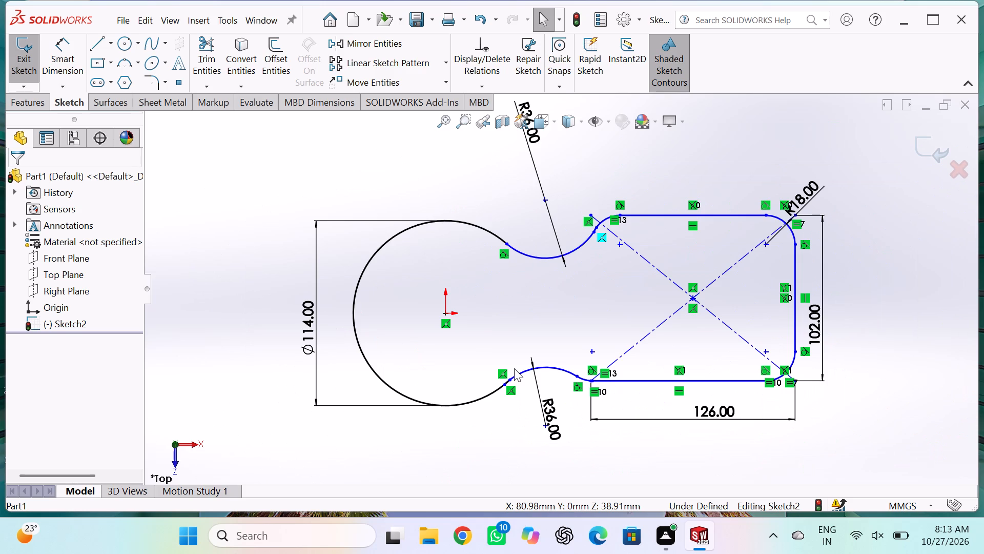
# Undo the sketch edits back to the untrimmed circle and filleted rectangle, removing both blending arcs with their trims, relations and dimensions.
pyautogui.hotkey('ctrl', 'z')
pyautogui.hotkey('ctrl', 'z')
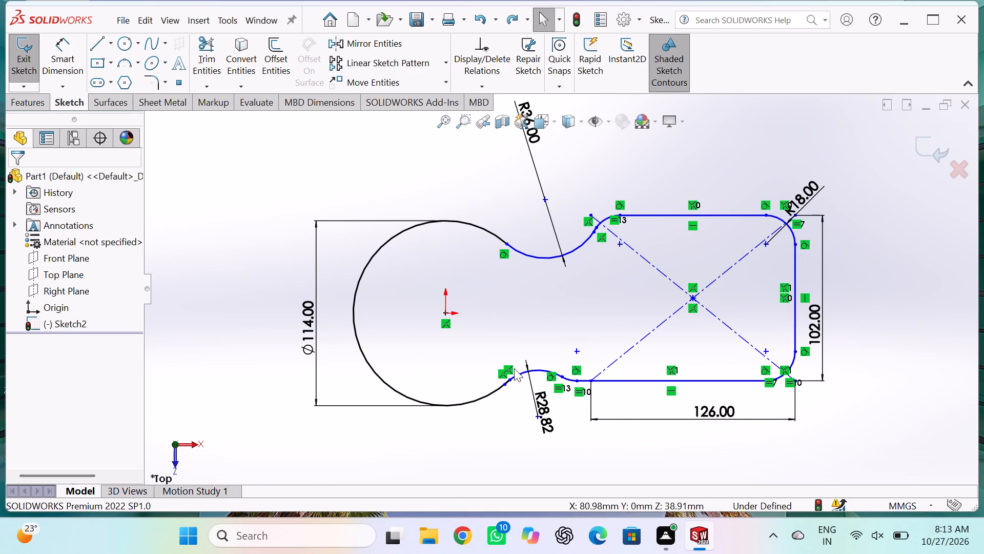
pyautogui.hotkey('ctrl', 'z')
pyautogui.hotkey('ctrl', 'z')
pyautogui.hotkey('ctrl', 'z')
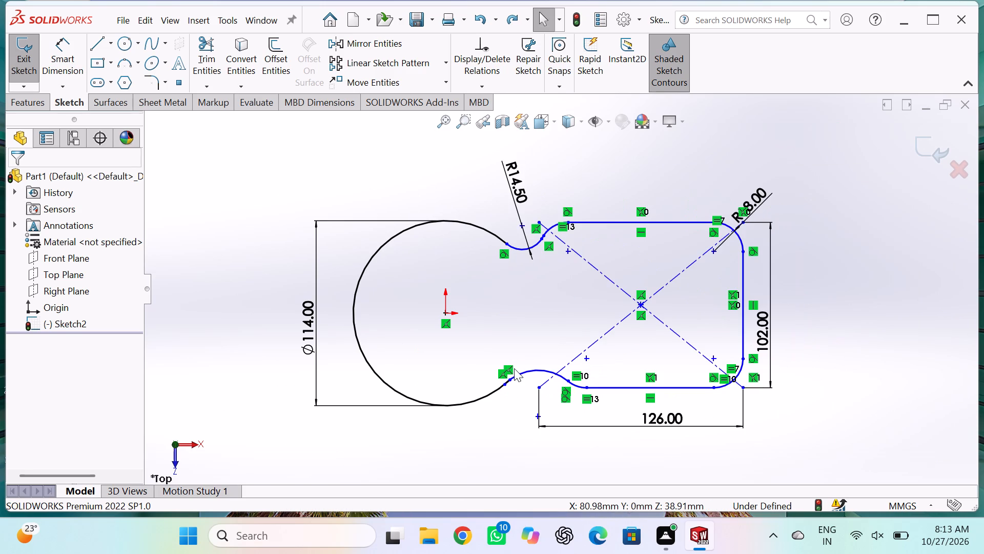
pyautogui.hotkey('ctrl', 'z')
pyautogui.hotkey('ctrl', 'z')
pyautogui.hotkey('ctrl', 'z')
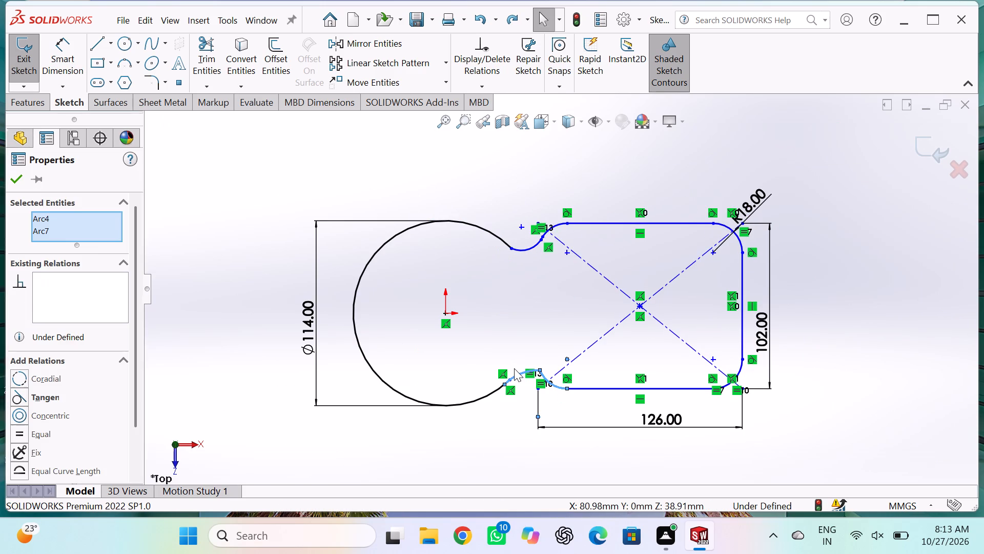
pyautogui.hotkey('ctrl', 'z')
pyautogui.hotkey('ctrl', 'z')
pyautogui.hotkey('ctrl', 'z')
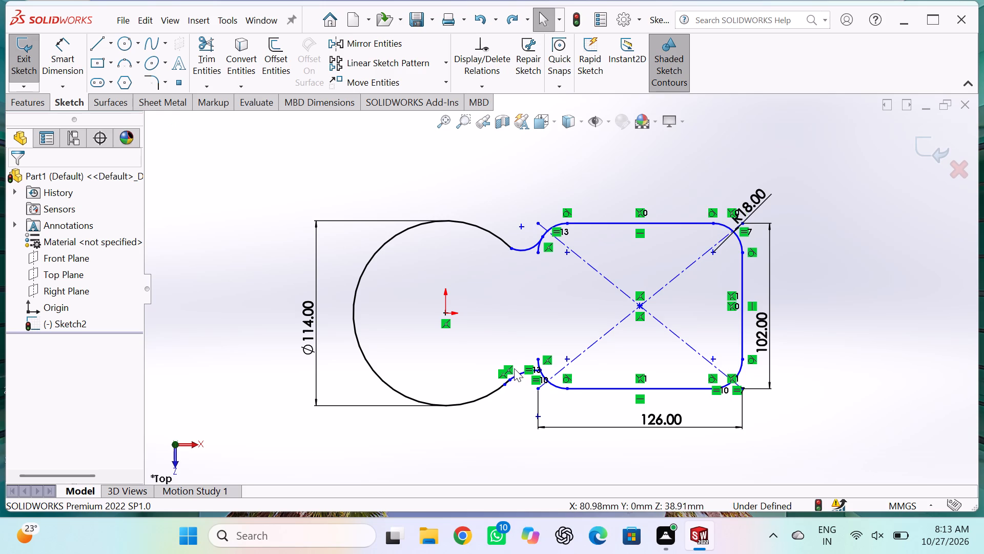
pyautogui.hotkey('ctrl', 'z')
pyautogui.hotkey('ctrl', 'z')
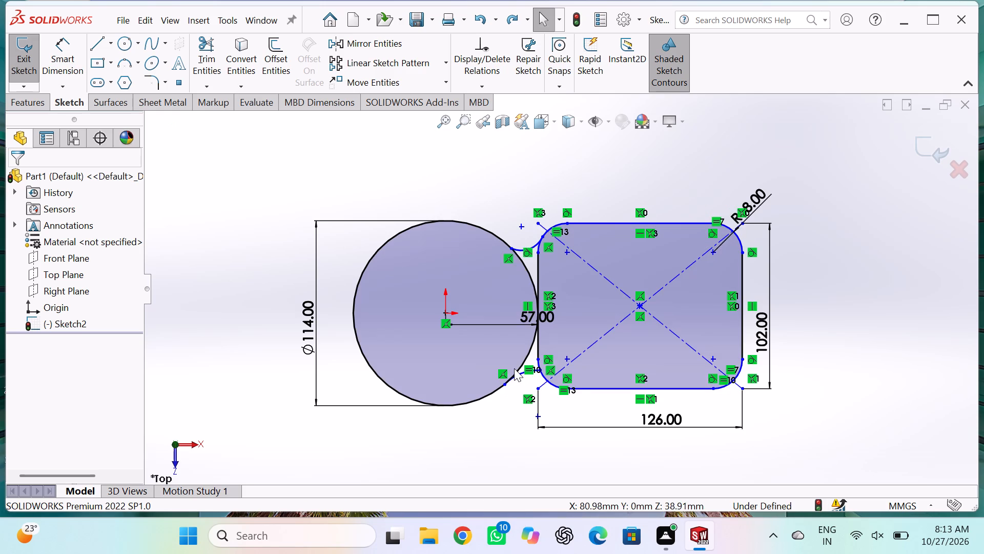
pyautogui.hotkey('ctrl', 'z')
pyautogui.hotkey('ctrl', 'z')
pyautogui.hotkey('ctrl', 'z')
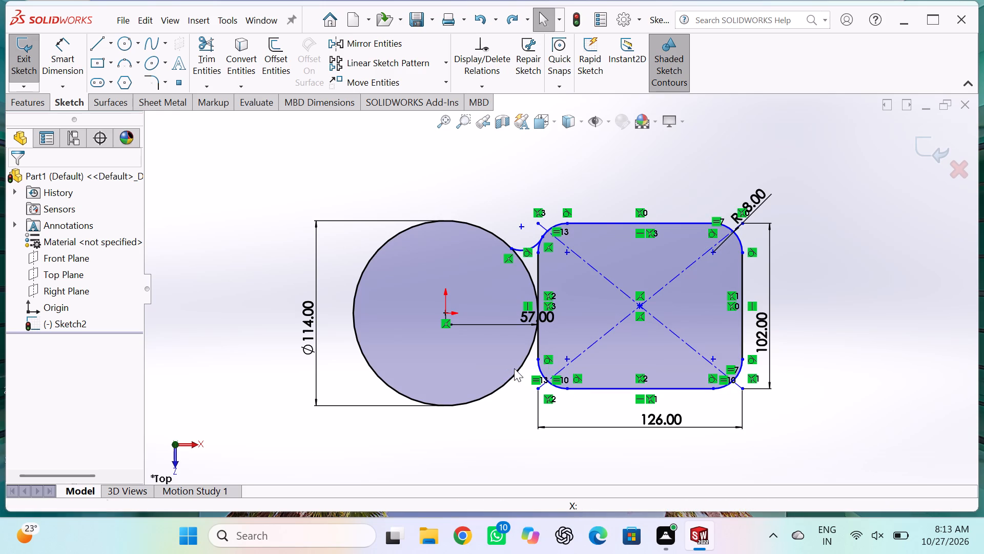
pyautogui.hotkey('ctrl', 'z')
pyautogui.hotkey('ctrl', 'z')
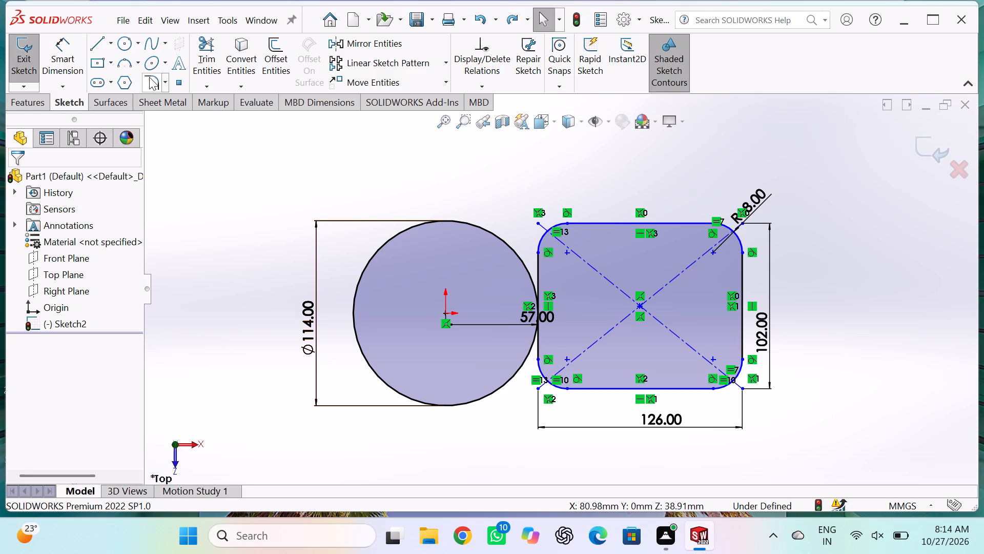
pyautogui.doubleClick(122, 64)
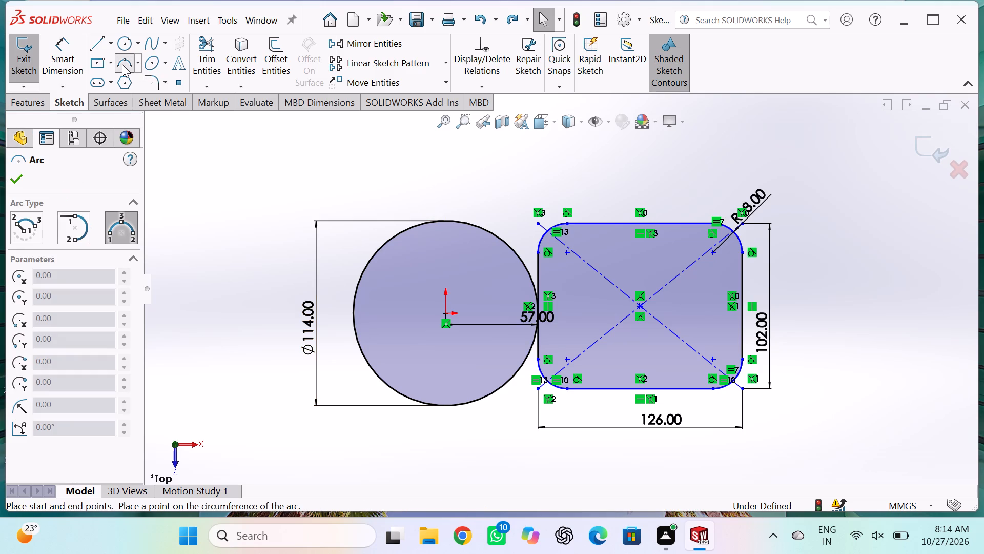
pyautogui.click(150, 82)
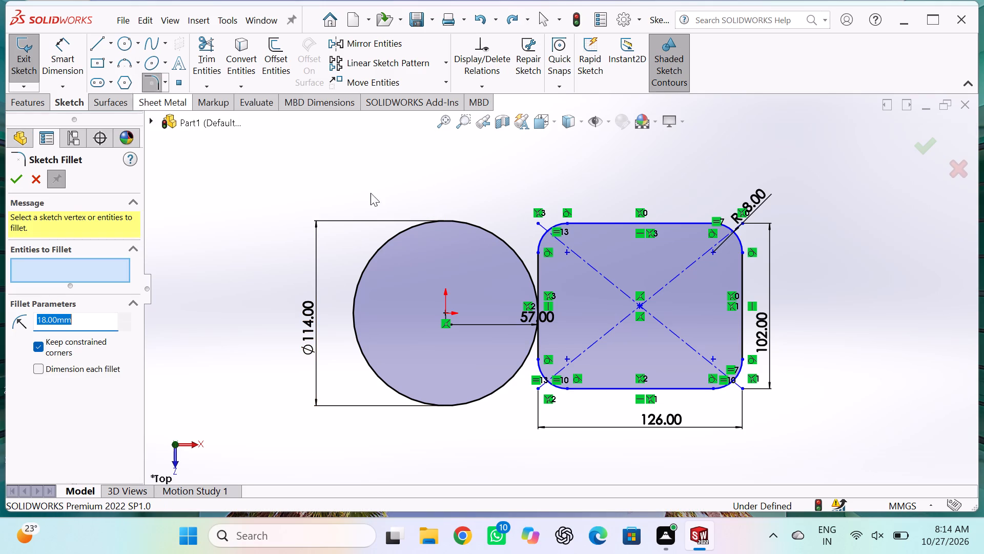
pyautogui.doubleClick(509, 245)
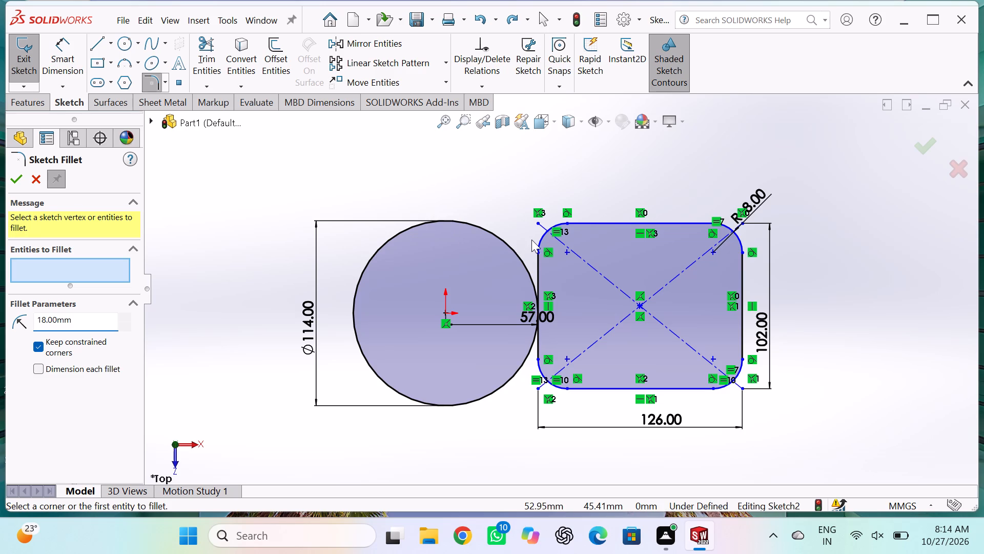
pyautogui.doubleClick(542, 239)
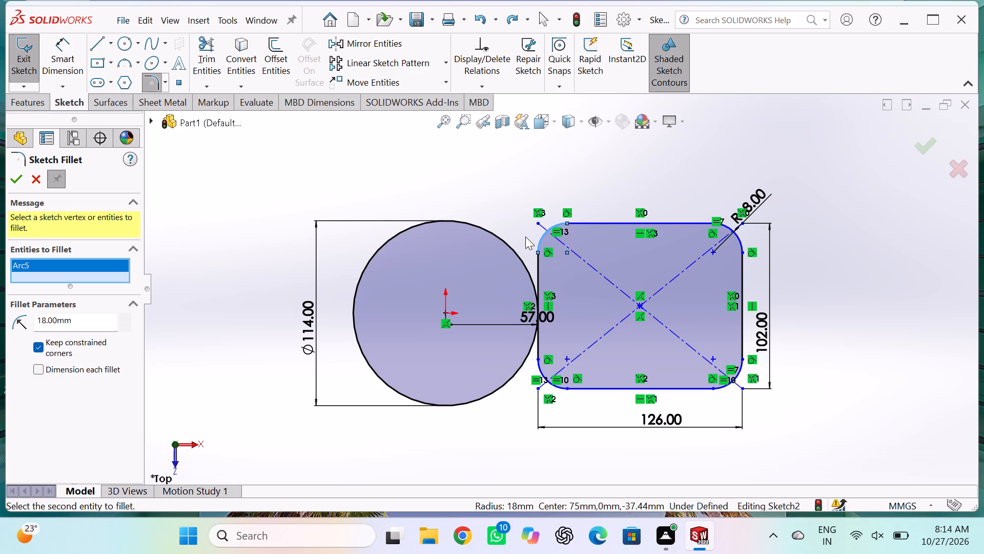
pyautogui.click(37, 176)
# Sketch an upper 3 Point Arc of about 48 mm radius from the circle to the rectangle's upper near corner fillet.
pyautogui.click(127, 61)
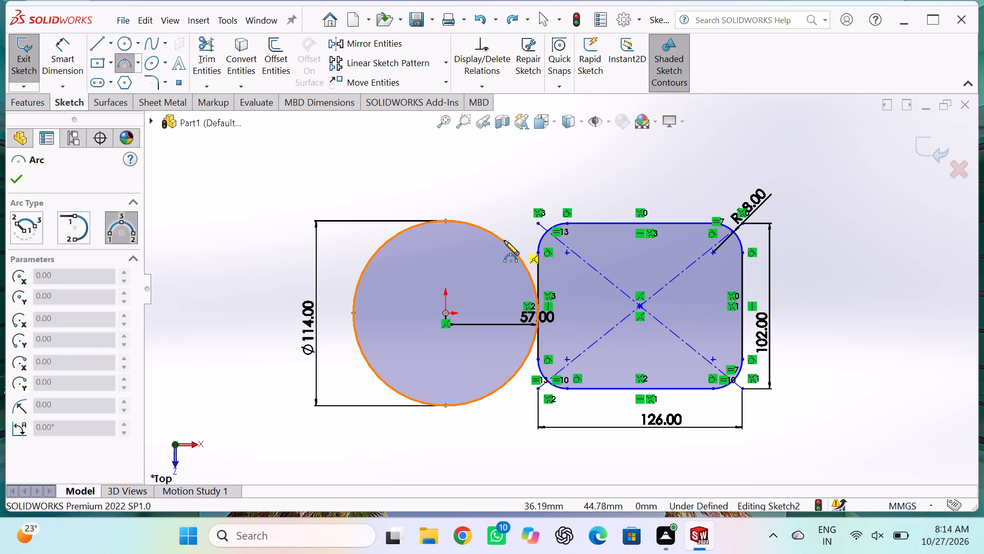
pyautogui.click(504, 241)
pyautogui.click(542, 238)
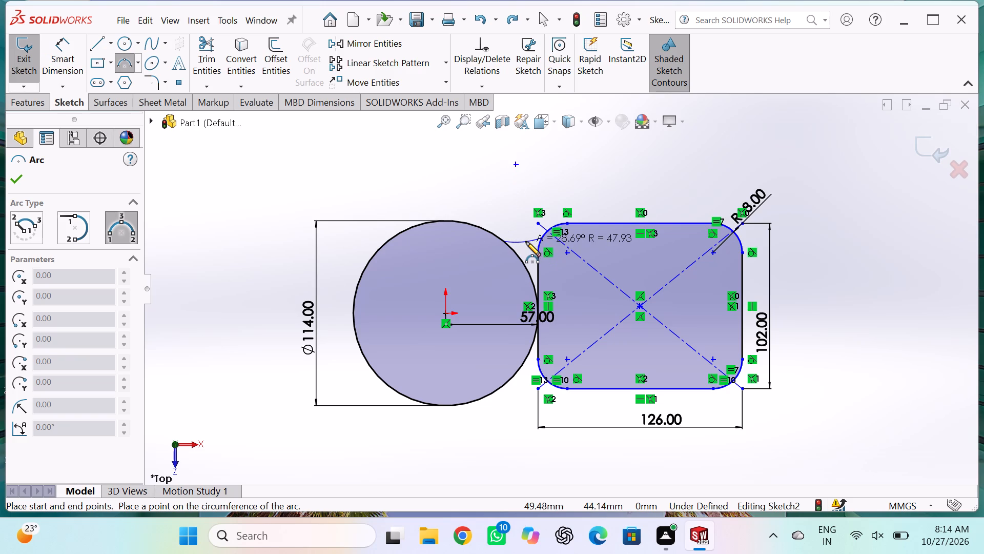
pyautogui.click(526, 242)
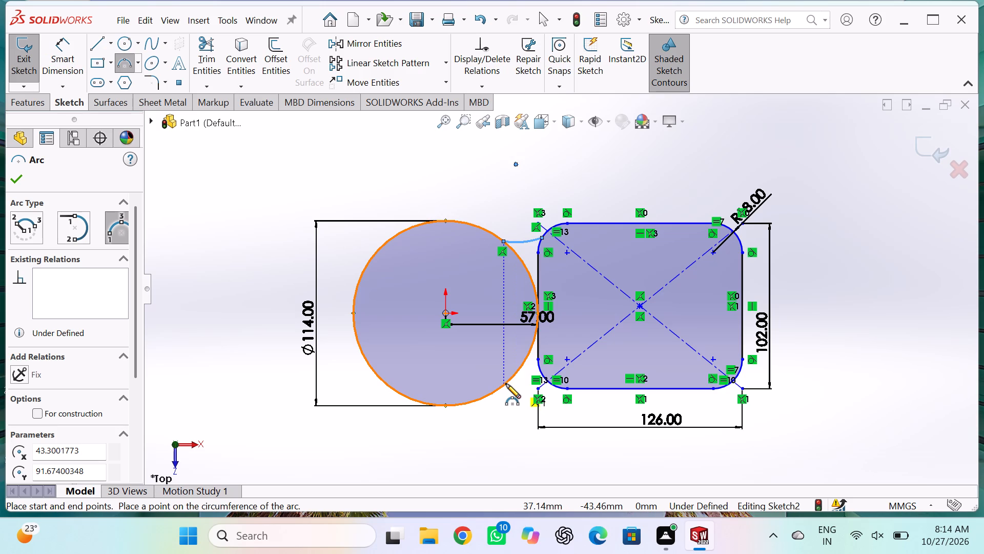
# Sketch a lower 3 Point Arc of about 30 mm radius from the circle to the rectangle's lower near corner fillet.
pyautogui.click(505, 384)
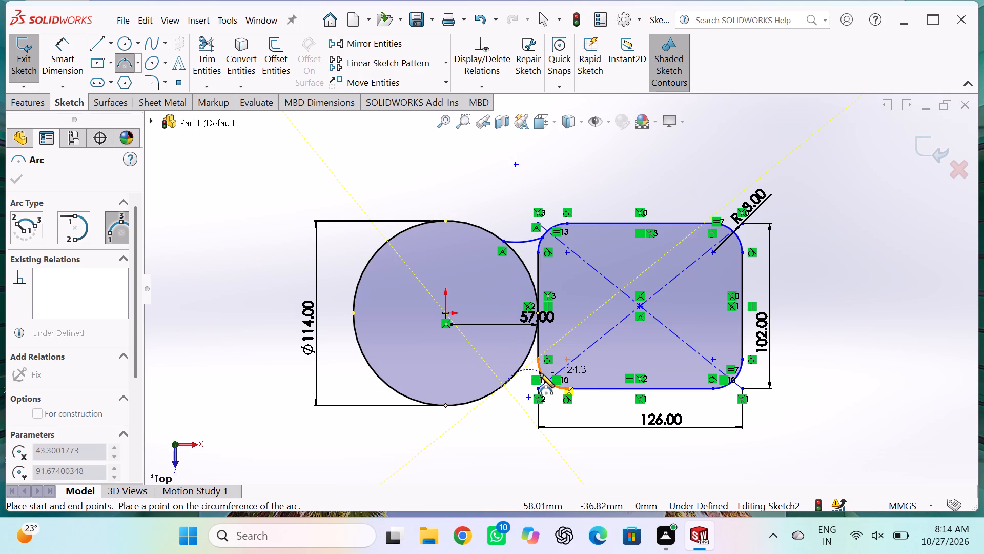
pyautogui.scroll(-5, 539, 373)
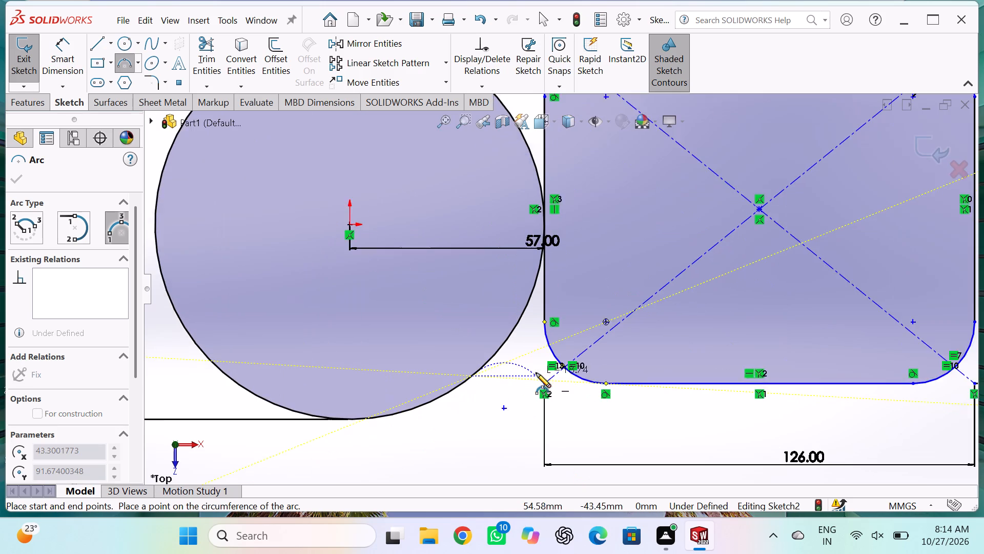
pyautogui.doubleClick(559, 349)
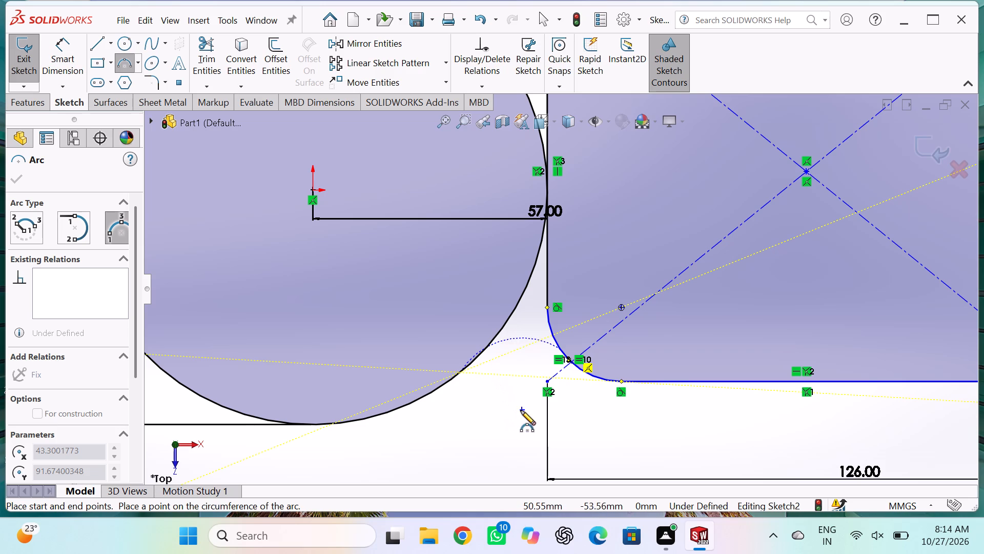
pyautogui.moveTo(521, 410); pyautogui.dragTo(518, 325)
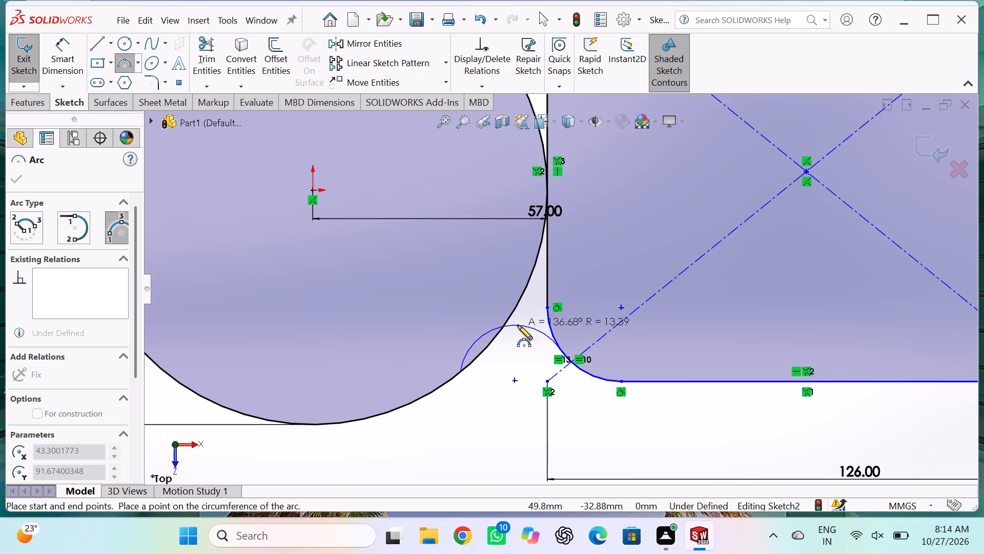
pyautogui.moveTo(518, 325); pyautogui.dragTo(535, 346)
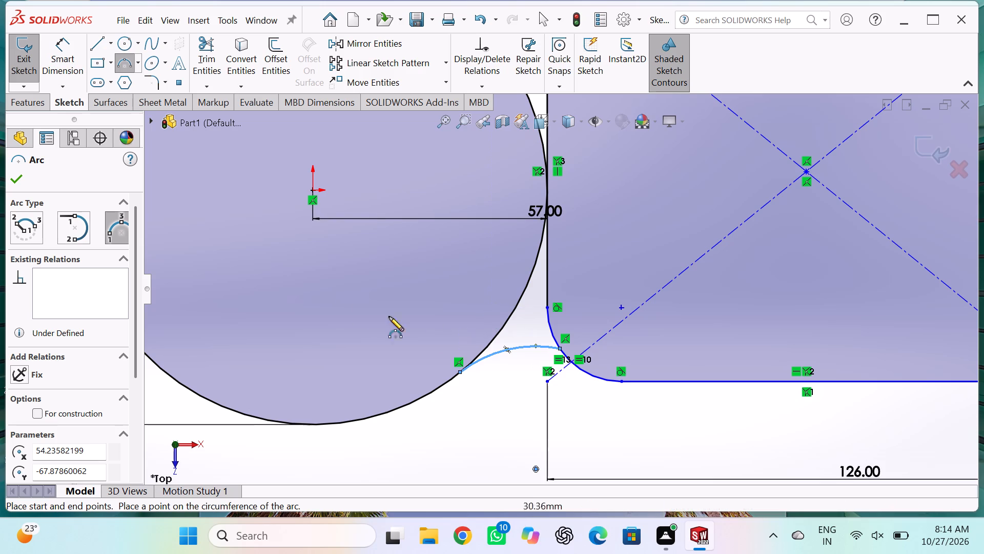
pyautogui.press('Escape')
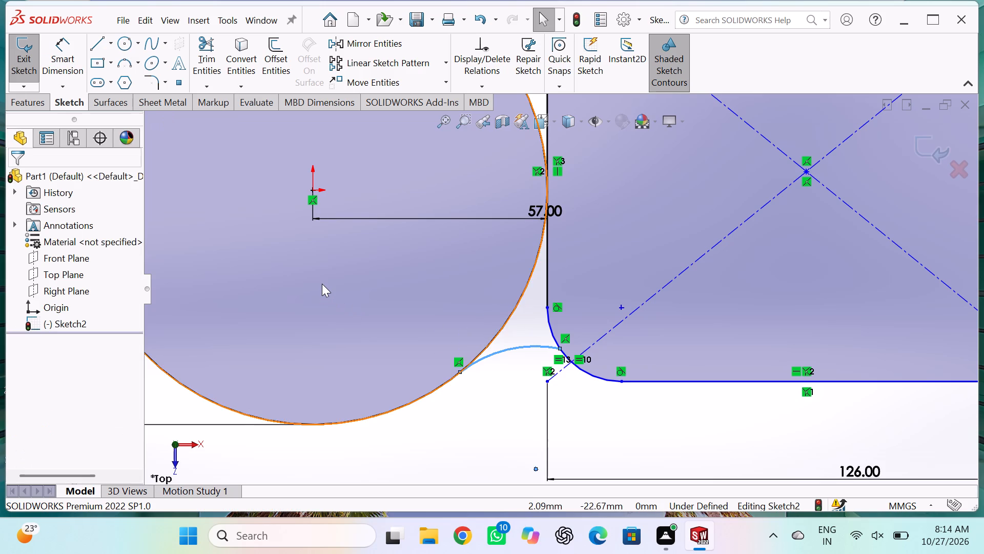
# Make the lower blending arc tangent to both the circle and the rectangle's lower near corner fillet.
pyautogui.scroll(4, 565, 348)
pyautogui.scroll(-1, 561, 265)
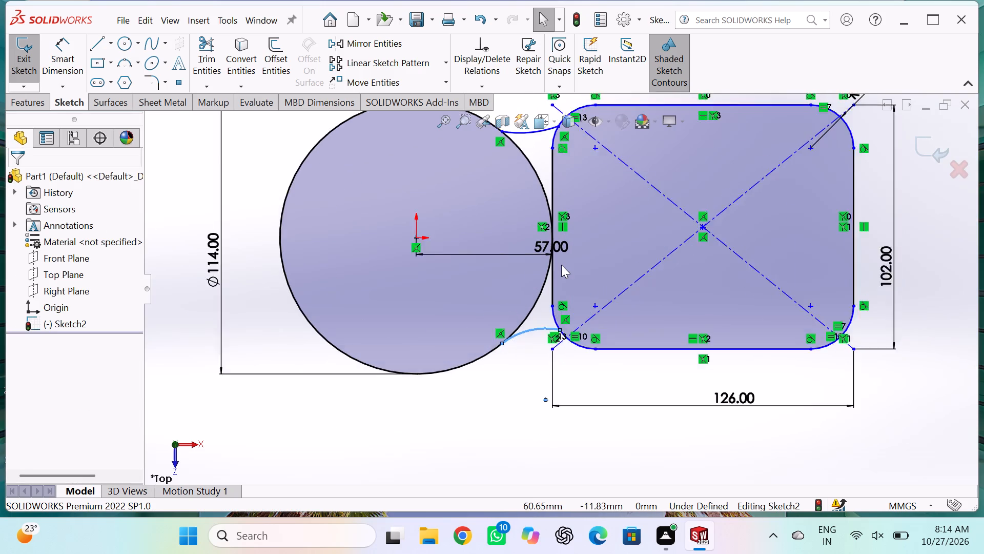
pyautogui.scroll(-2, 561, 265)
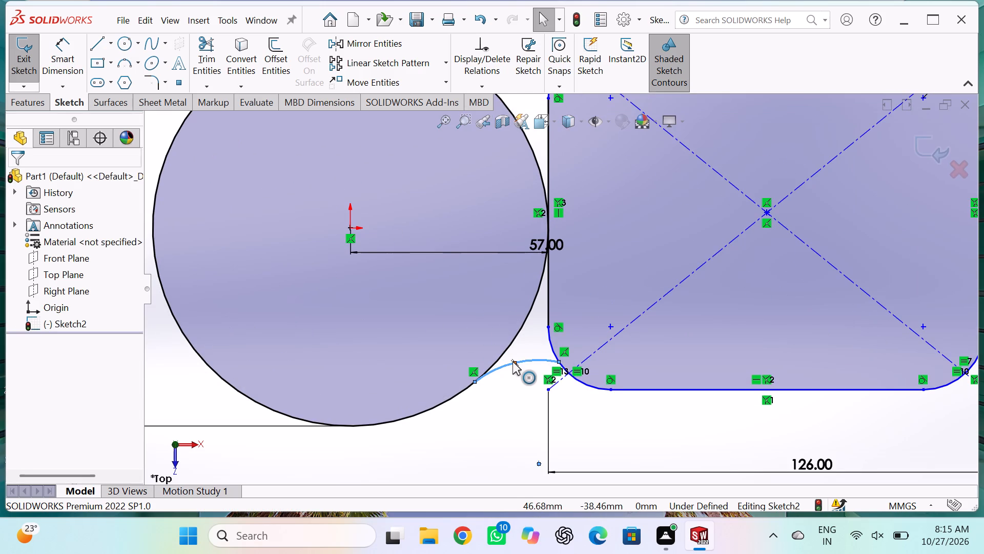
pyautogui.press('Escape')
pyautogui.press('Escape')
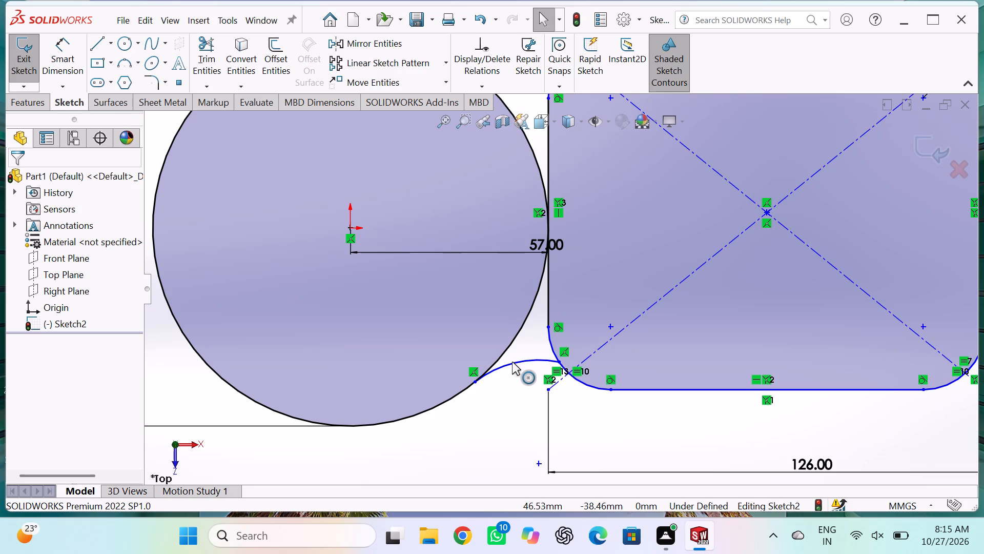
pyautogui.click(510, 363)
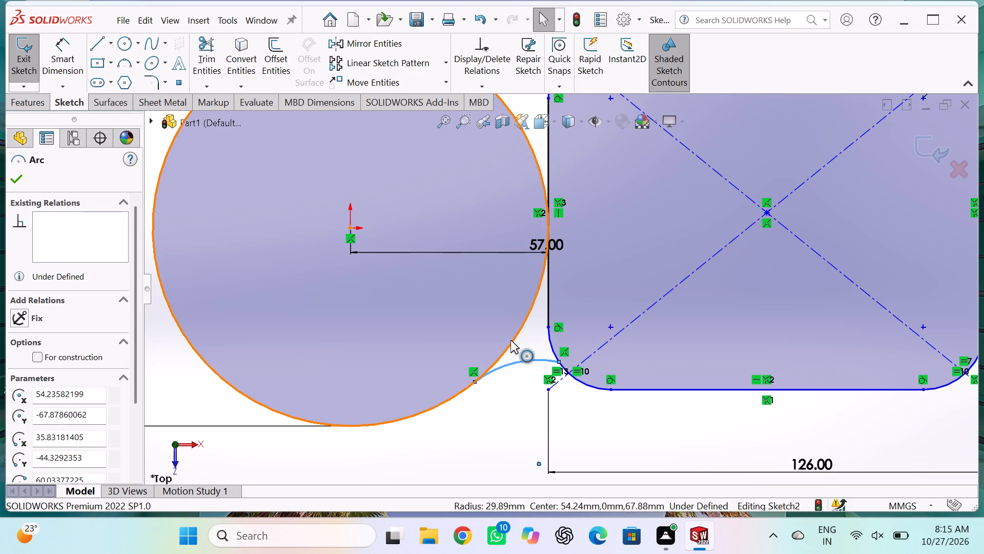
pyautogui.keyDown('ctrl'); pyautogui.click(510, 340); pyautogui.keyUp('ctrl')
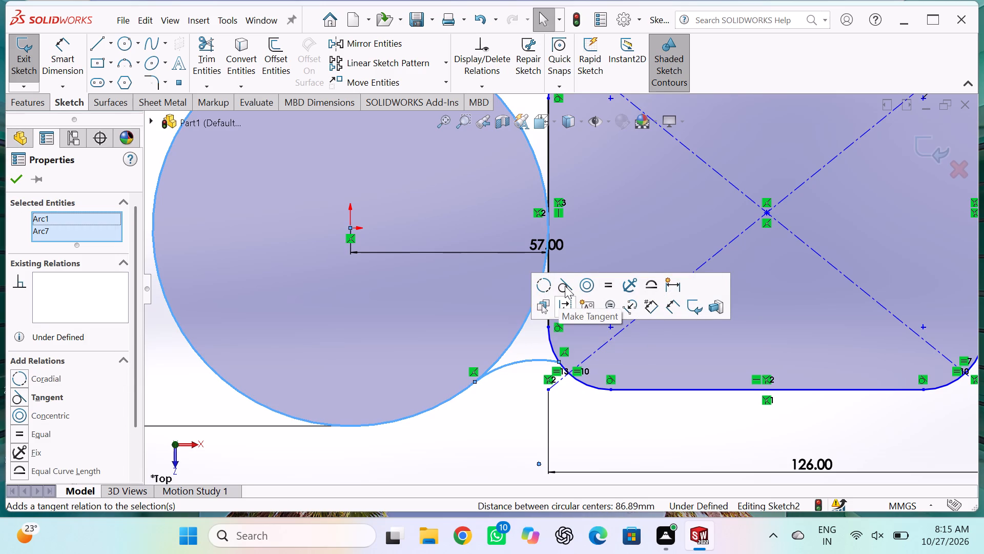
pyautogui.click(565, 286)
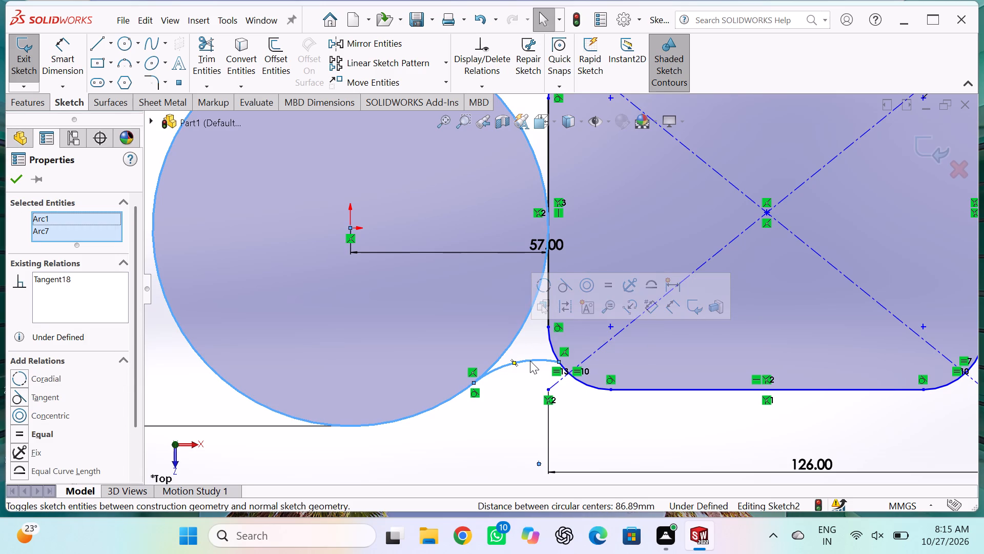
pyautogui.press('Escape')
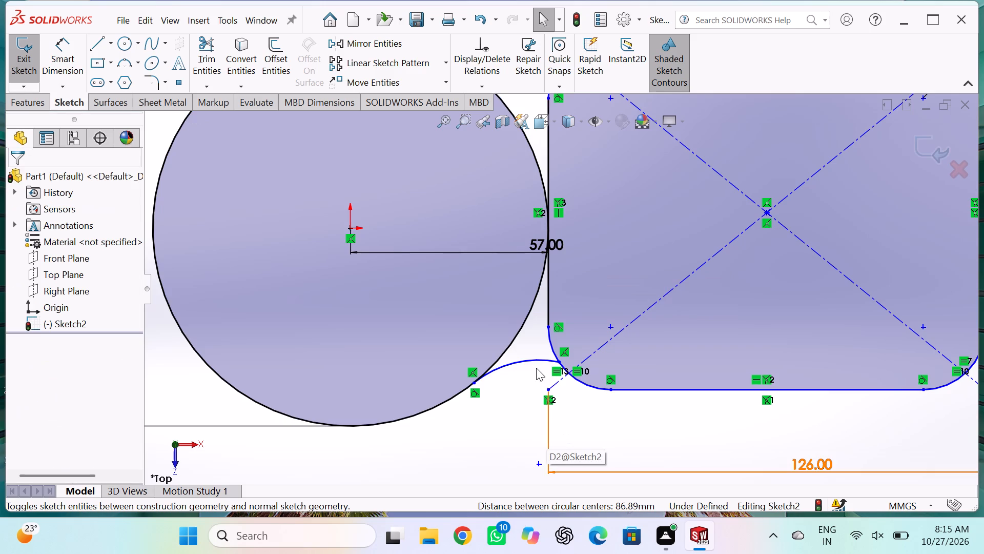
pyautogui.click(536, 360)
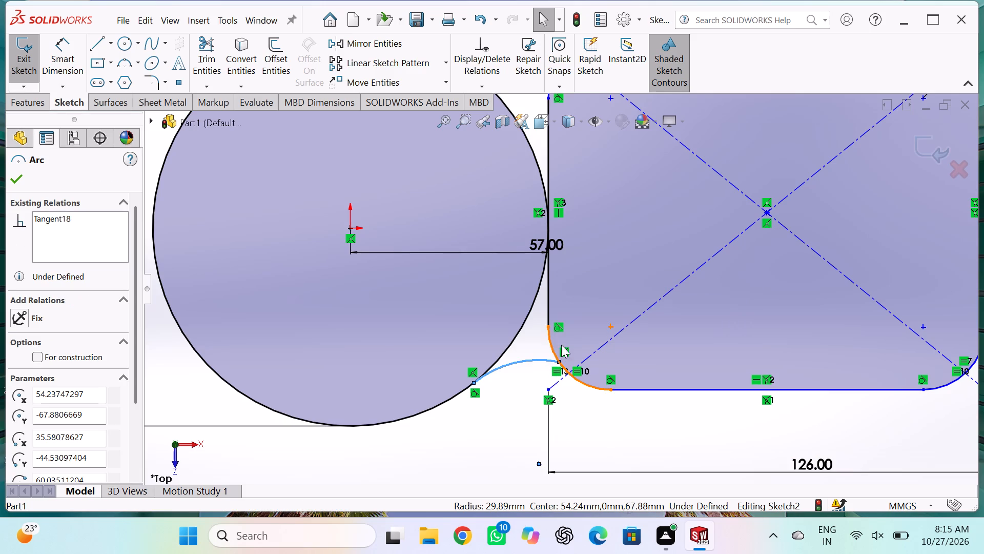
pyautogui.keyDown('ctrl'); pyautogui.click(549, 344); pyautogui.keyUp('ctrl')
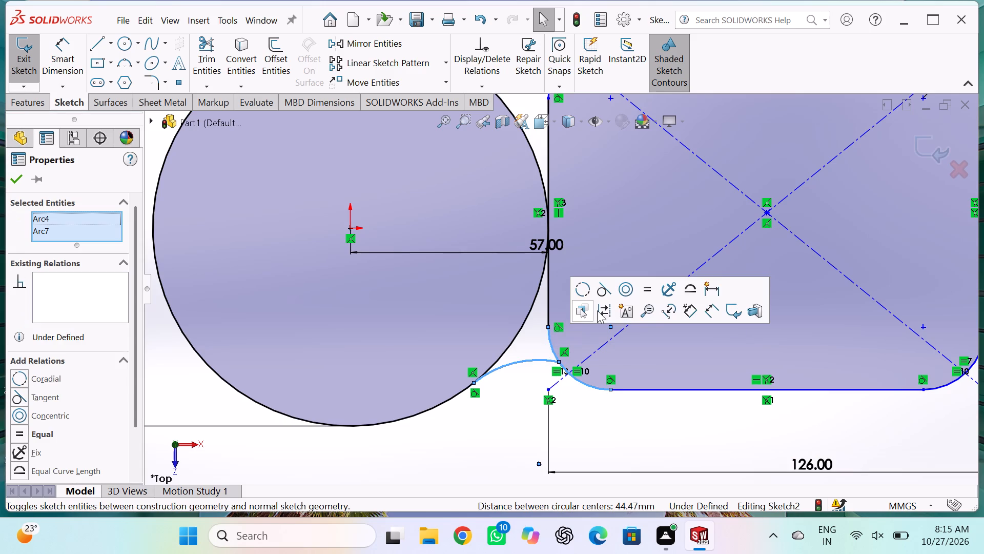
pyautogui.click(600, 285)
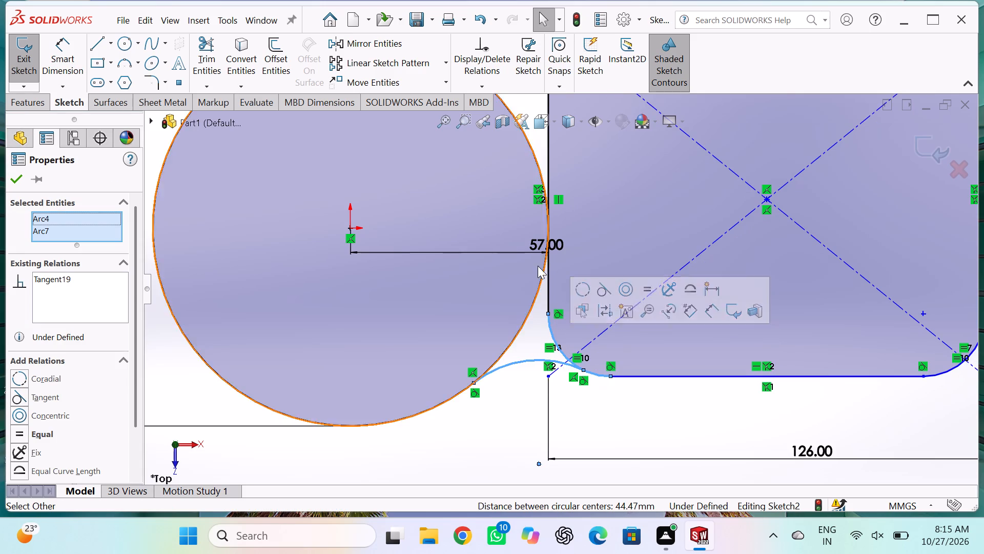
# Make the upper blending arc tangent to both the circle and the rectangle's upper near corner fillet.
pyautogui.scroll(4, 538, 263)
pyautogui.scroll(-4, 546, 187)
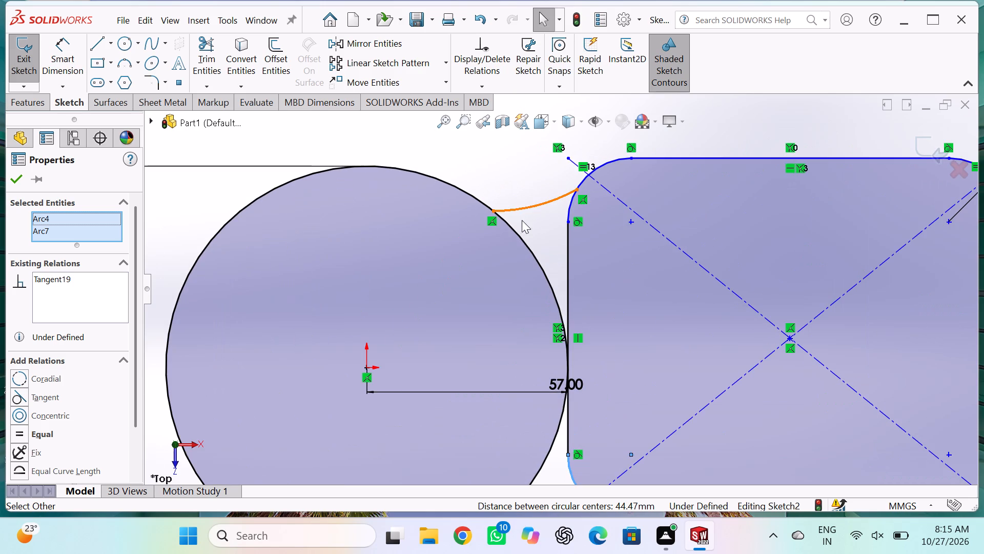
pyautogui.click(527, 205)
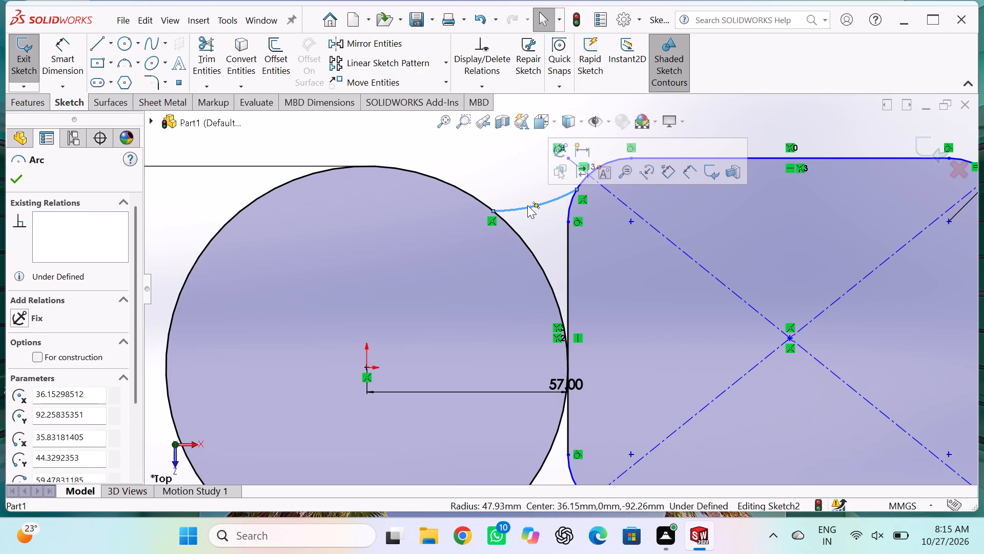
pyautogui.keyDown('ctrl'); pyautogui.click(513, 229); pyautogui.keyUp('ctrl')
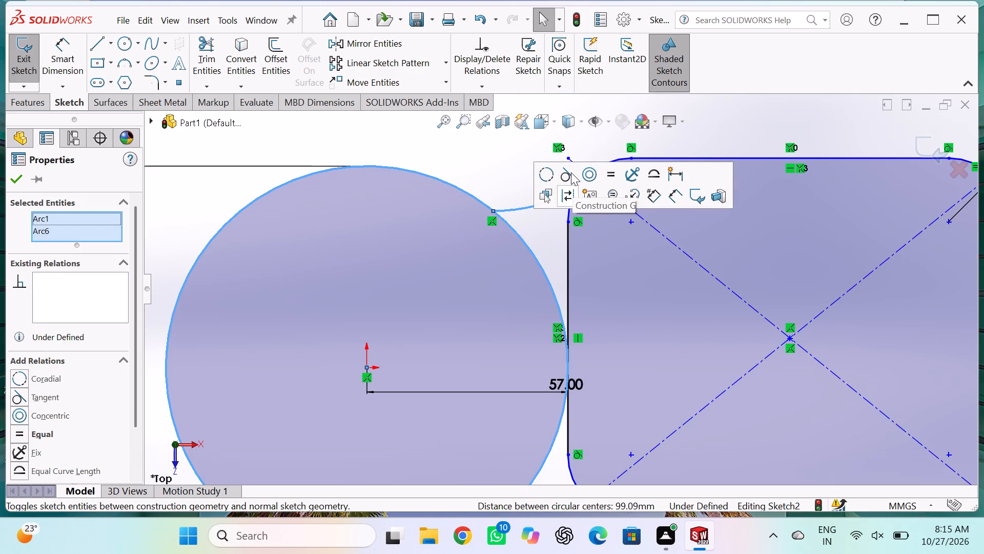
pyautogui.click(571, 172)
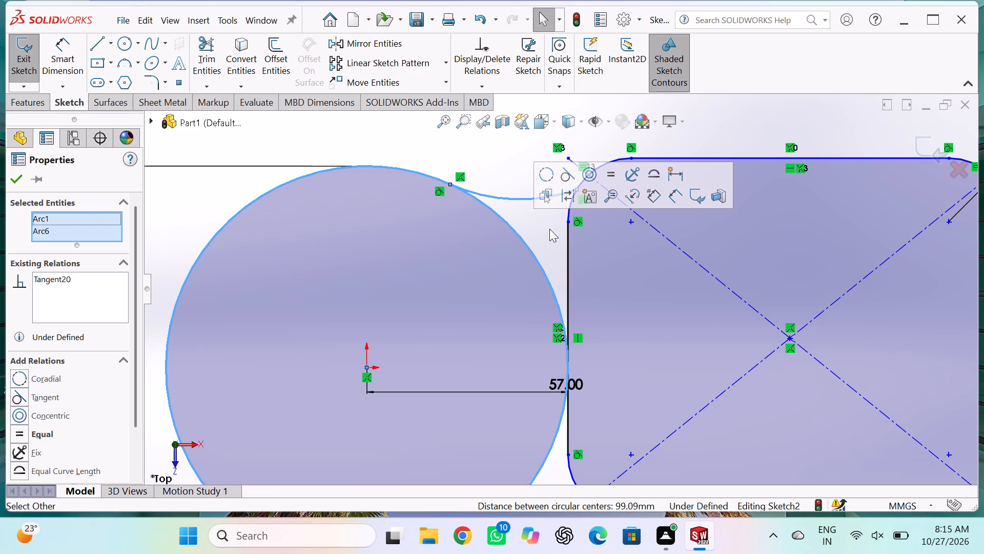
pyautogui.click(561, 178)
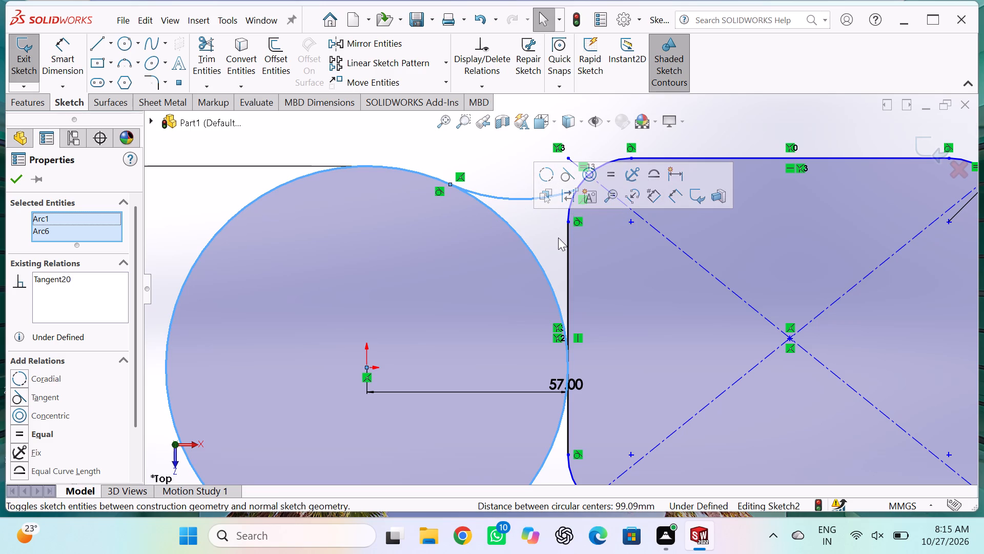
pyautogui.click(558, 238)
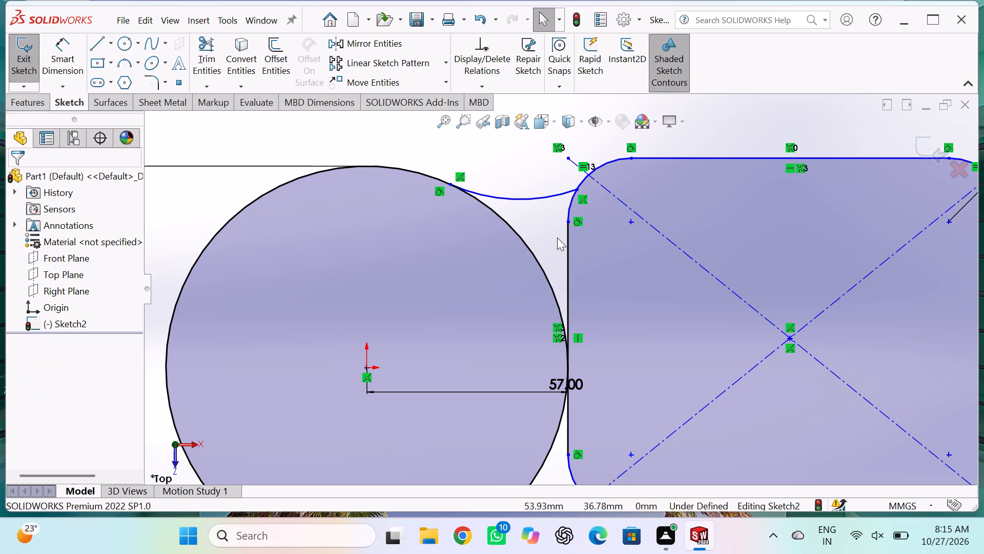
pyautogui.click(552, 196)
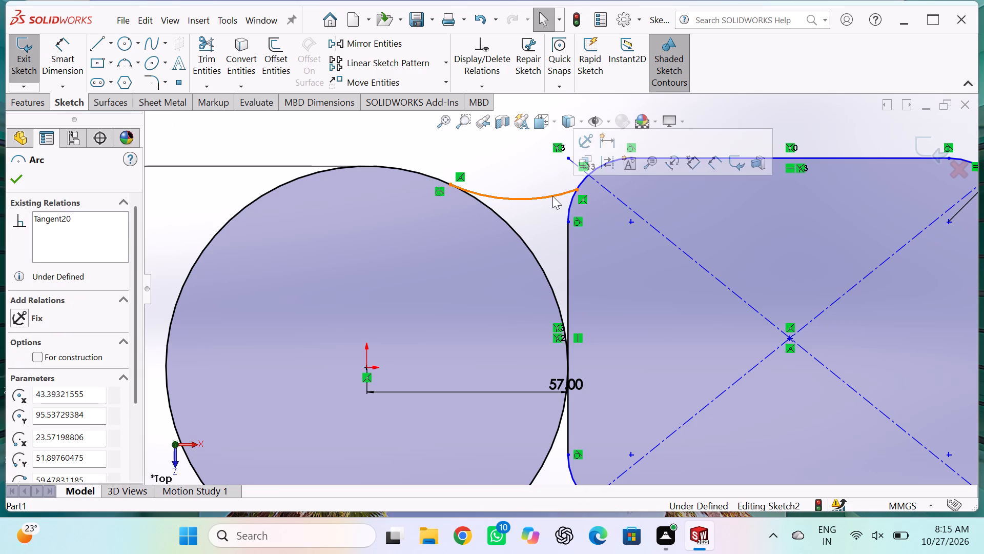
pyautogui.keyDown('ctrl'); pyautogui.click(583, 179); pyautogui.keyUp('ctrl')
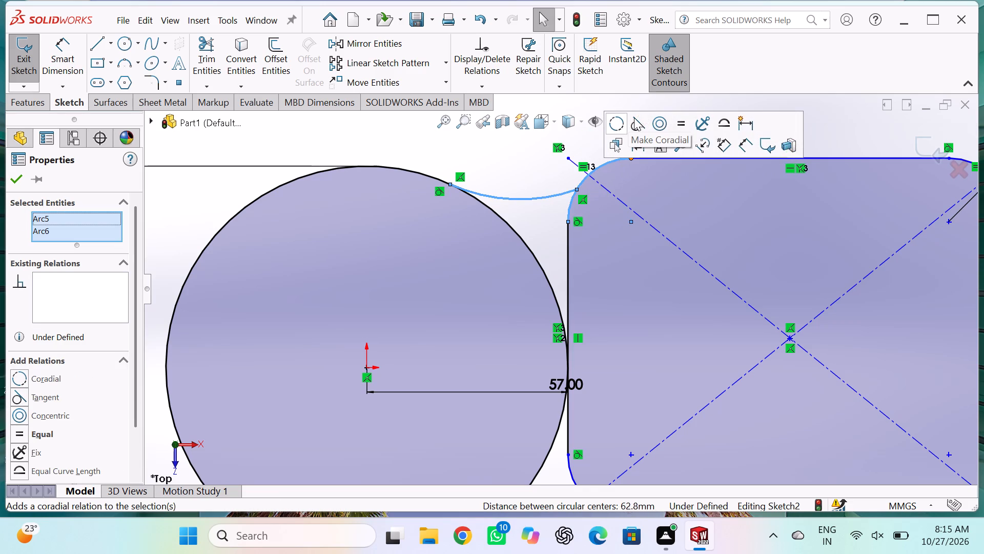
pyautogui.click(638, 122)
# Dimension the upper blending arc's radius as 36 mm.
pyautogui.scroll(3, 574, 231)
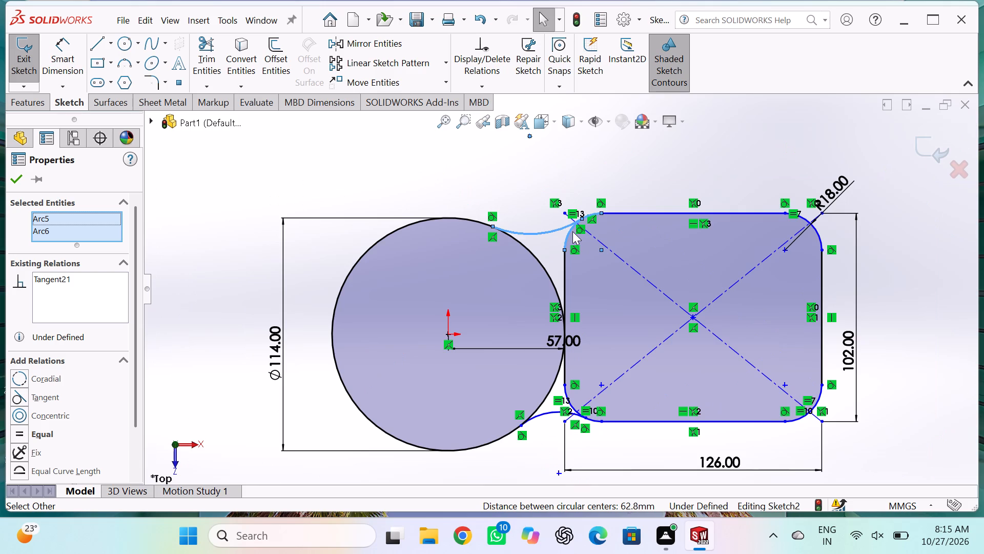
pyautogui.scroll(-5, 572, 231)
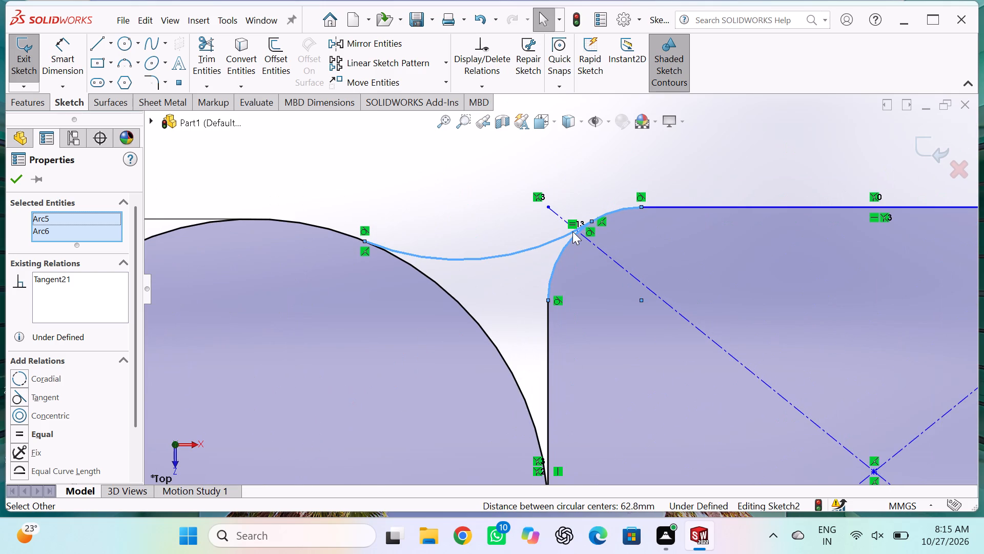
pyautogui.scroll(6, 572, 231)
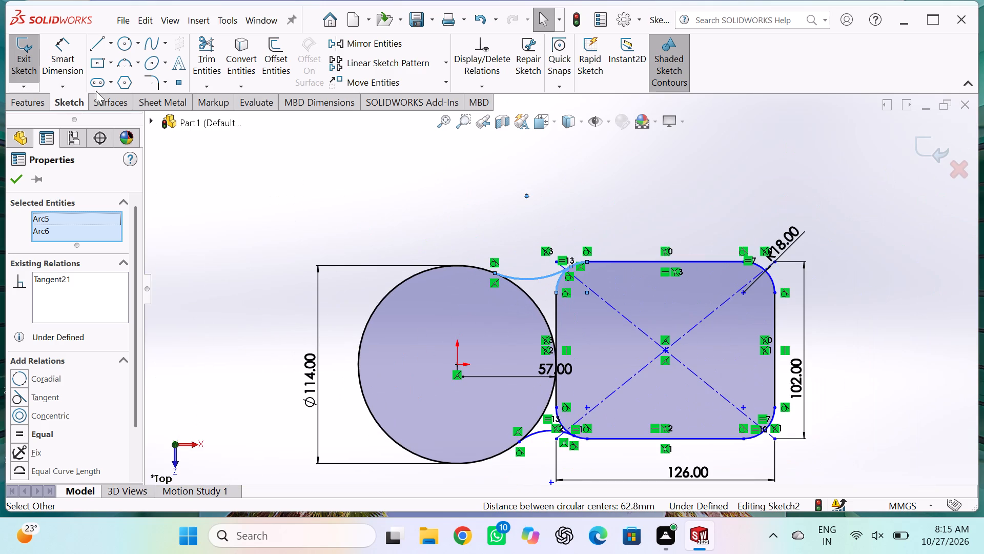
pyautogui.click(61, 55)
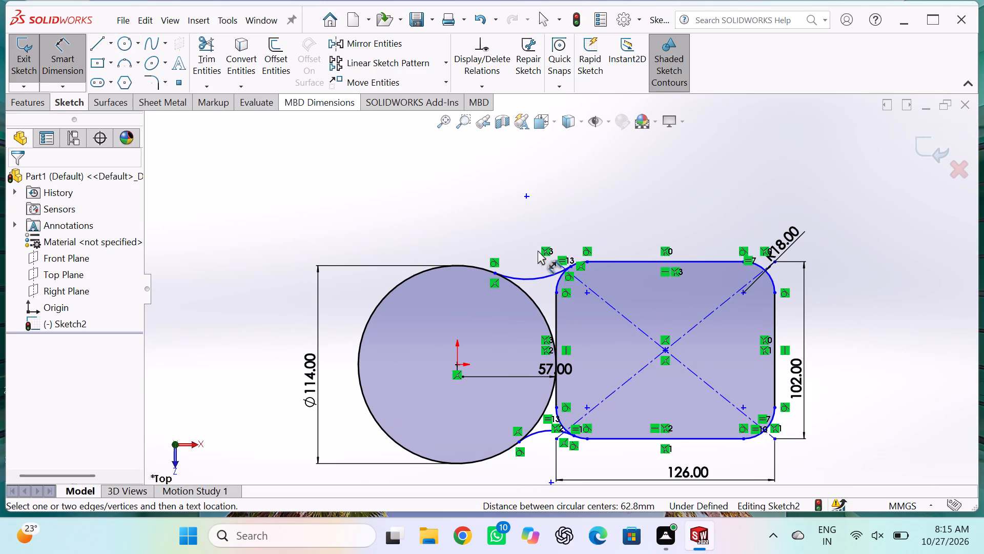
pyautogui.click(531, 277)
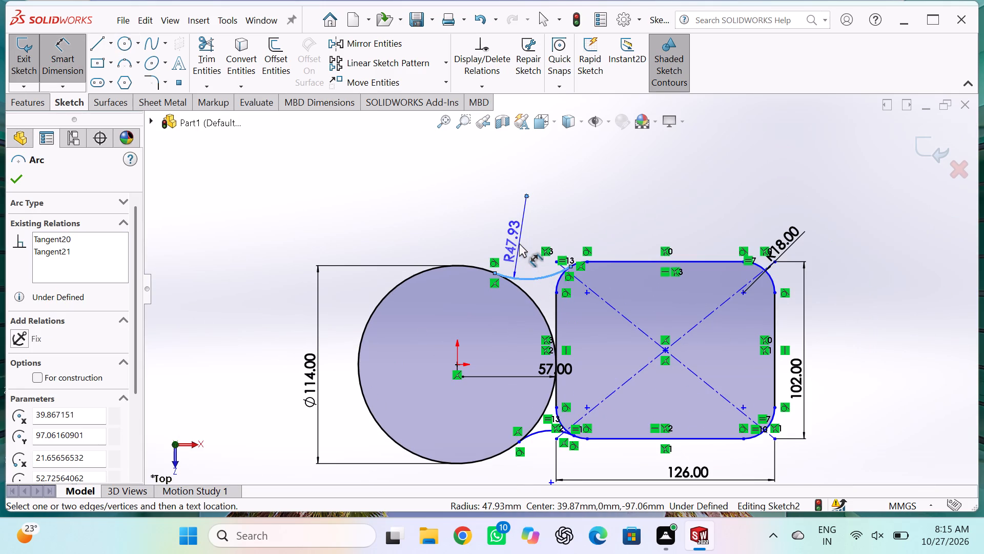
pyautogui.click(519, 243)
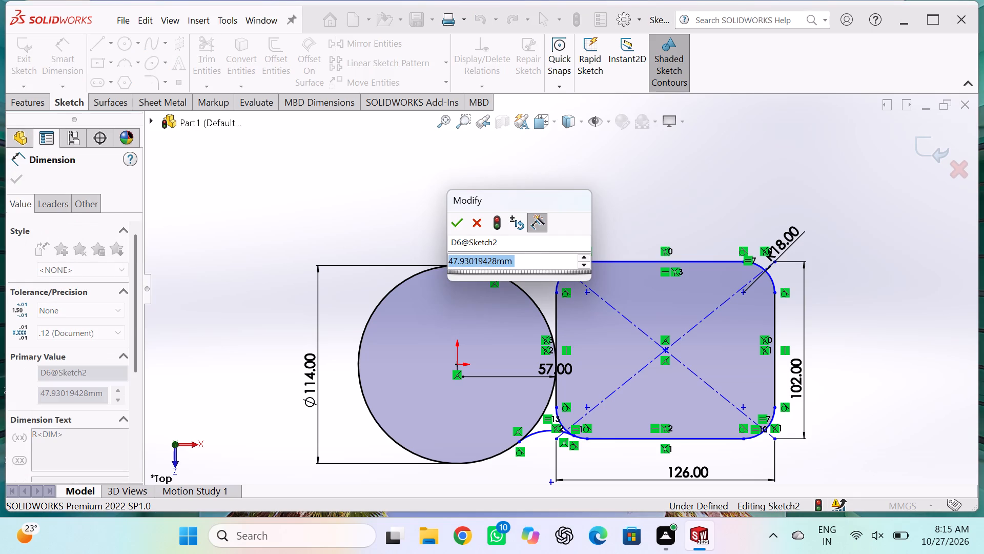
pyautogui.press('3')
pyautogui.press('6')
pyautogui.press('Return')
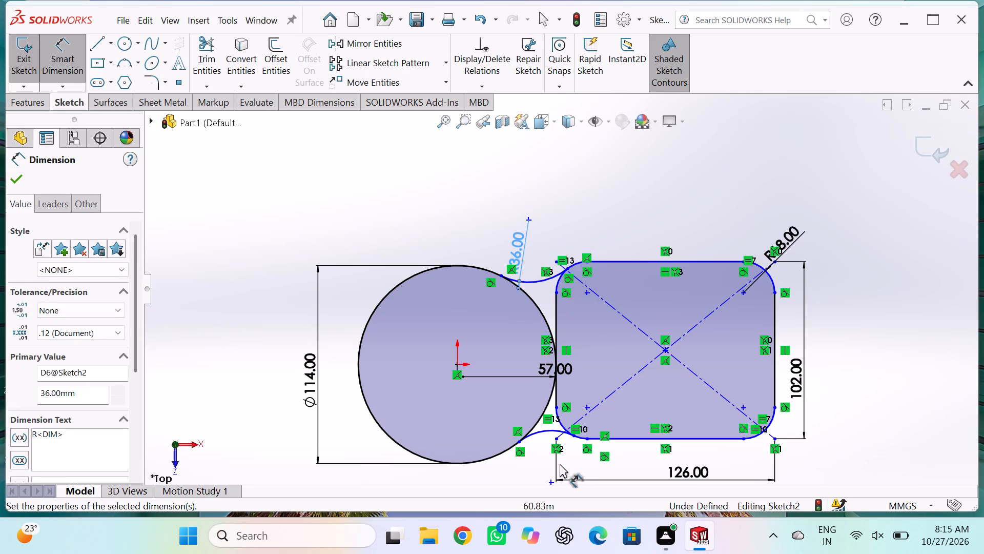
# Dimension the lower blending arc's radius as 36 mm.
pyautogui.click(547, 430)
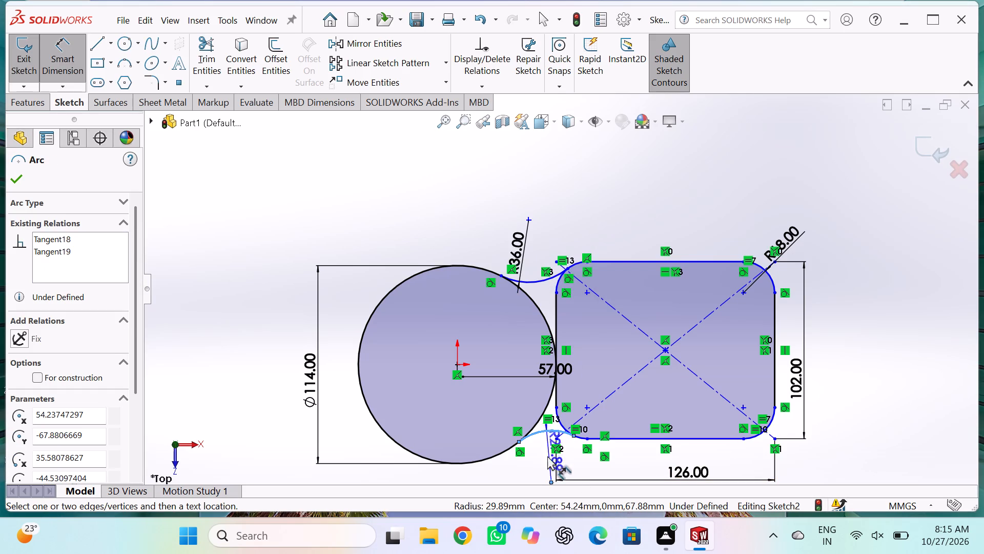
pyautogui.doubleClick(547, 474)
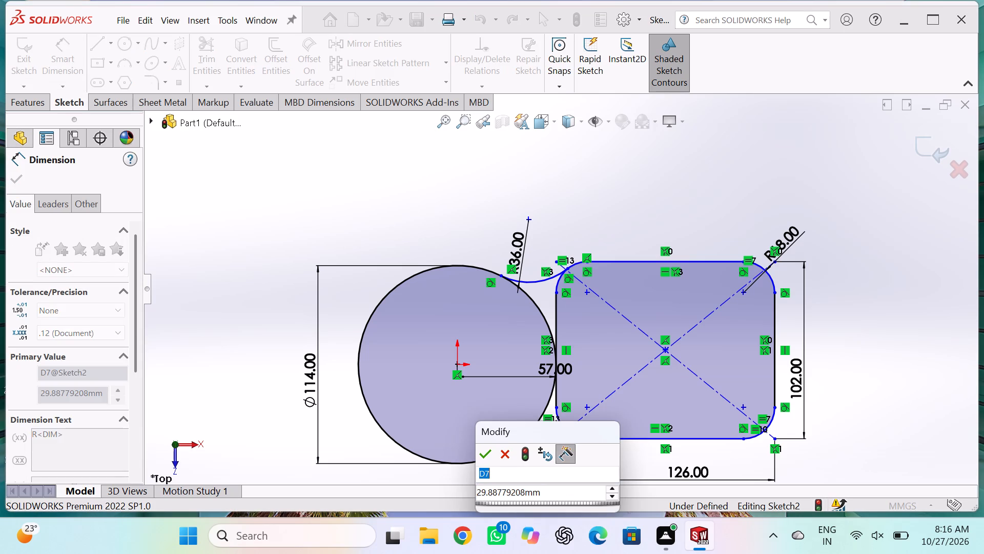
pyautogui.write('36')
pyautogui.press('Return')
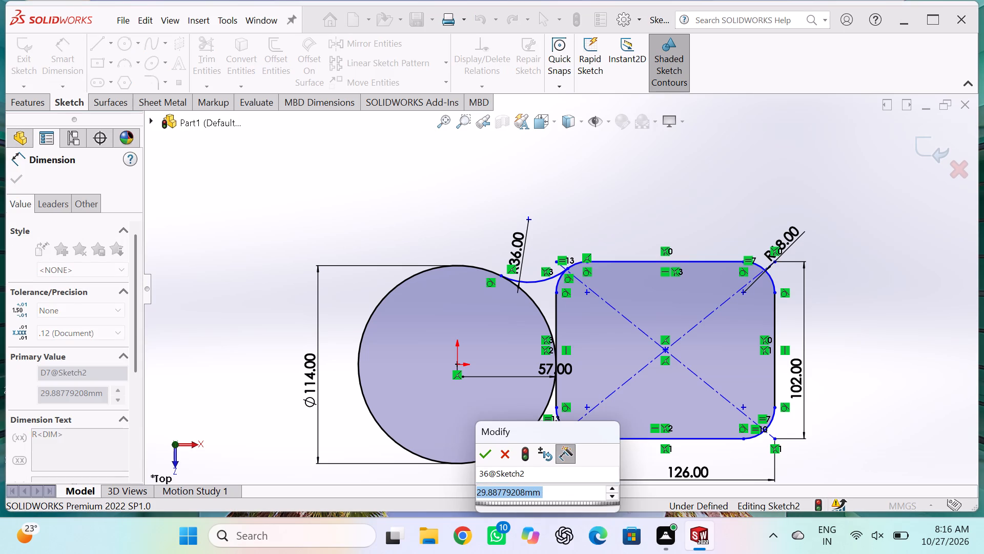
pyautogui.write('36')
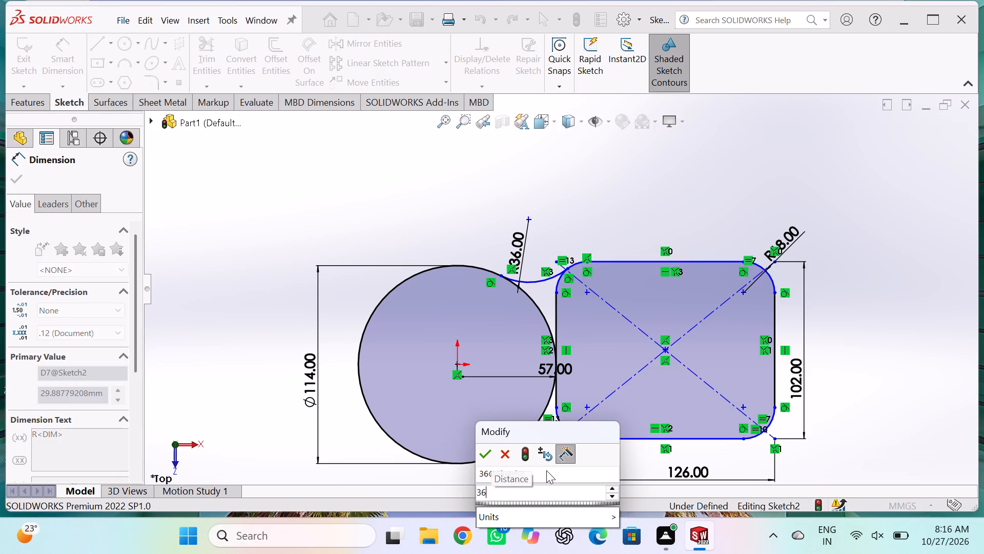
pyautogui.press('Return')
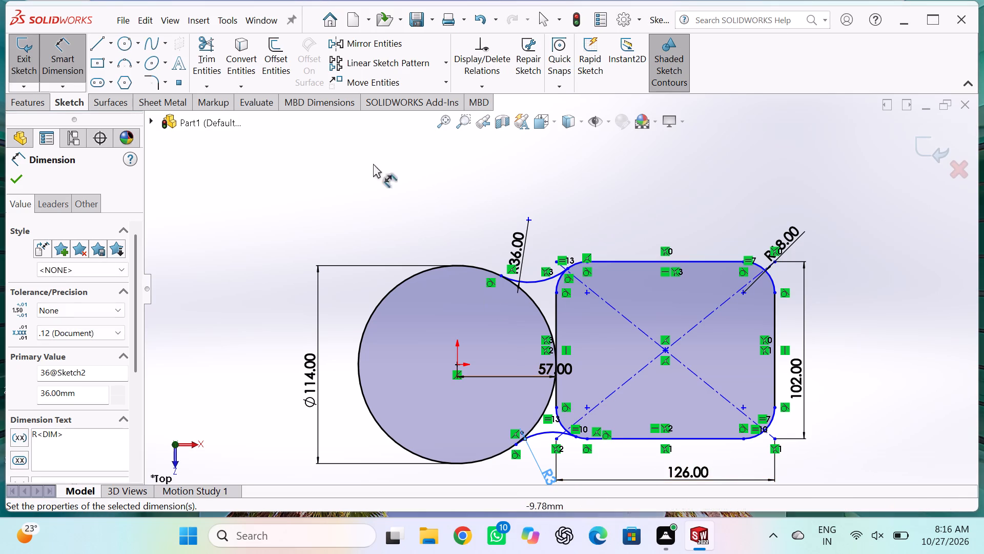
# Trim away the circle's inner arc, the rectangle's near vertical side and the near corner fillet pieces between the two blending arcs.
pyautogui.click(211, 60)
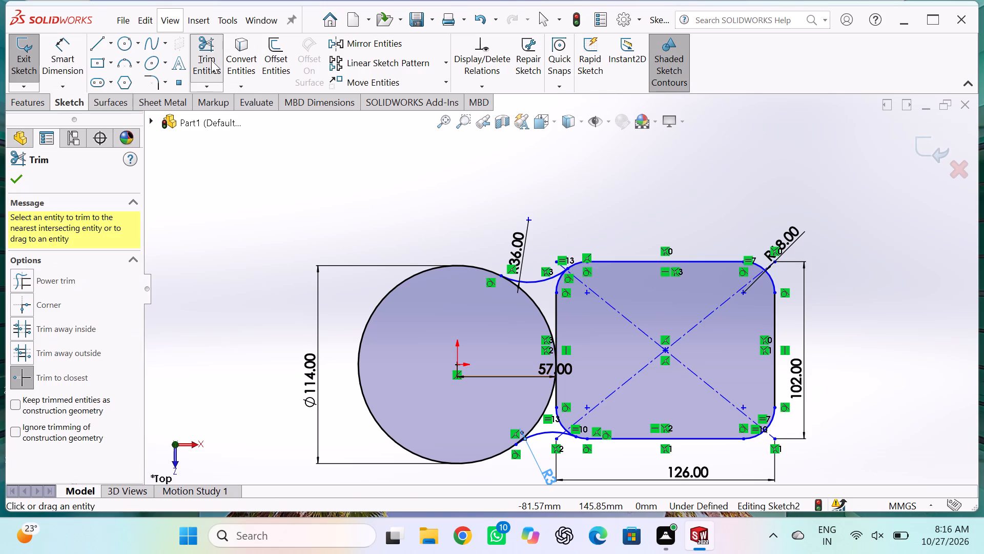
pyautogui.click(545, 319)
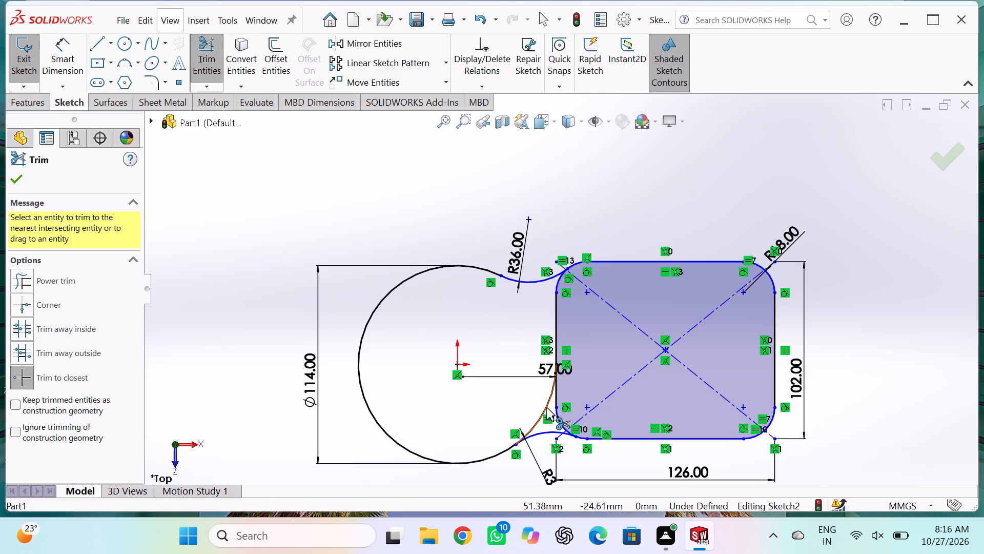
pyautogui.doubleClick(546, 407)
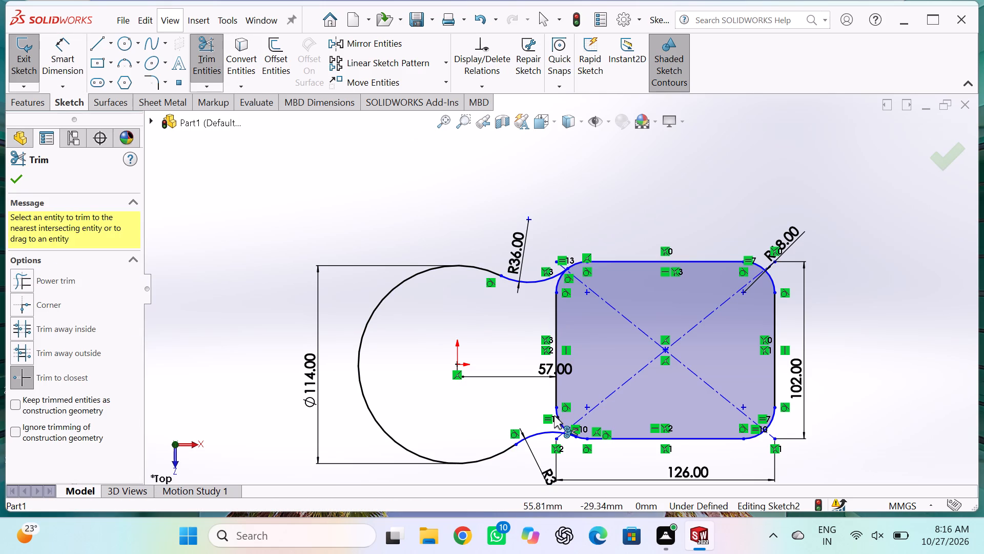
pyautogui.click(556, 414)
pyautogui.click(555, 395)
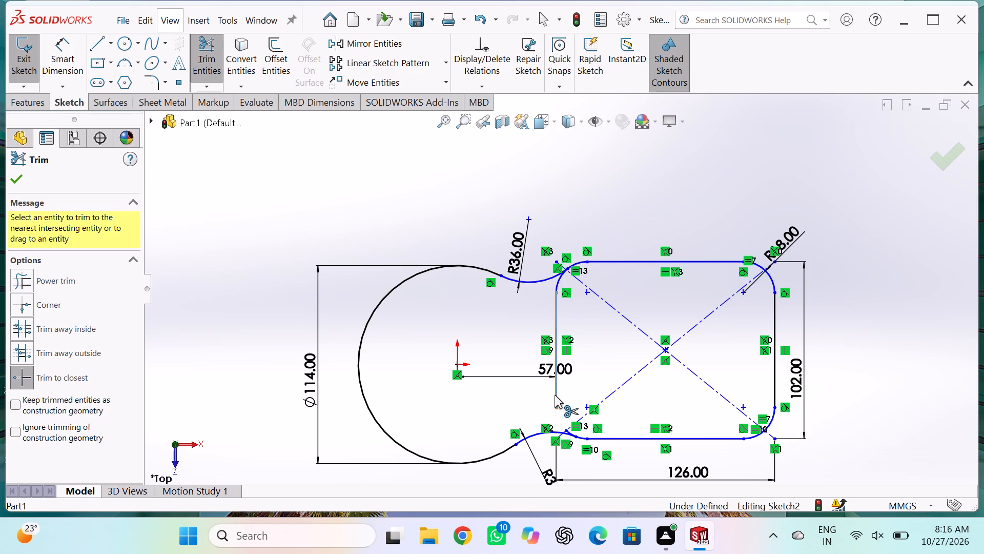
pyautogui.doubleClick(559, 284)
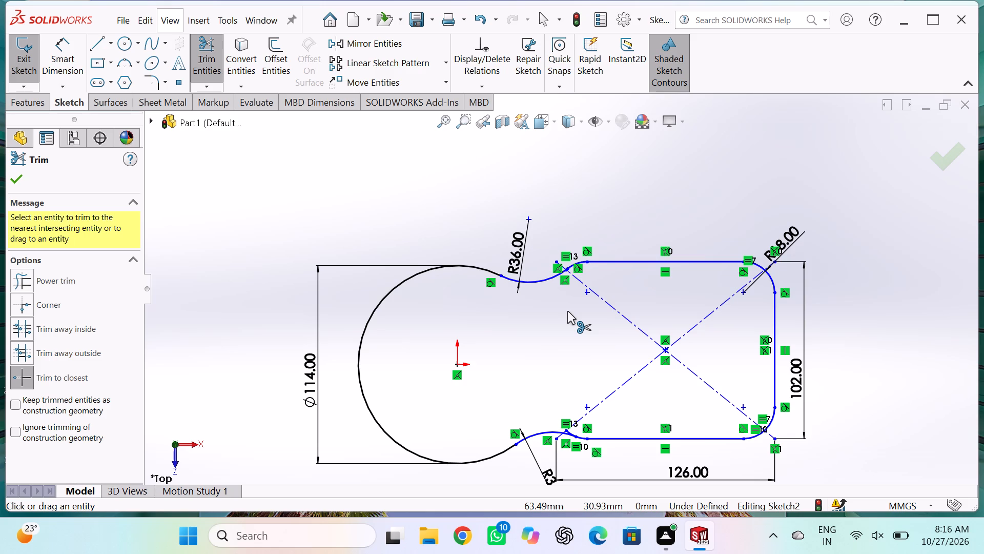
pyautogui.press('Escape')
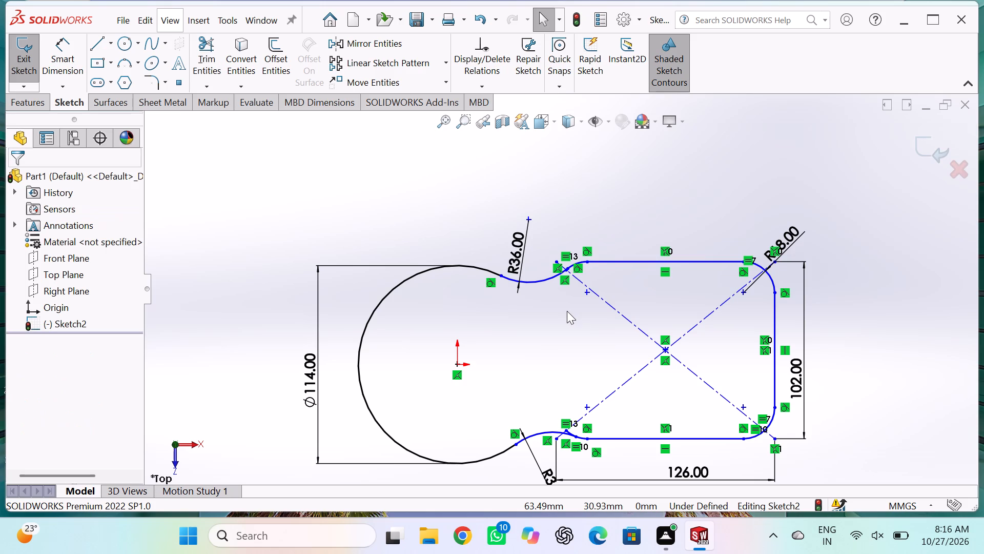
# Add a Horizontal relation between the circle's centre at the origin and the rectangle's centre point.
pyautogui.click(456, 367)
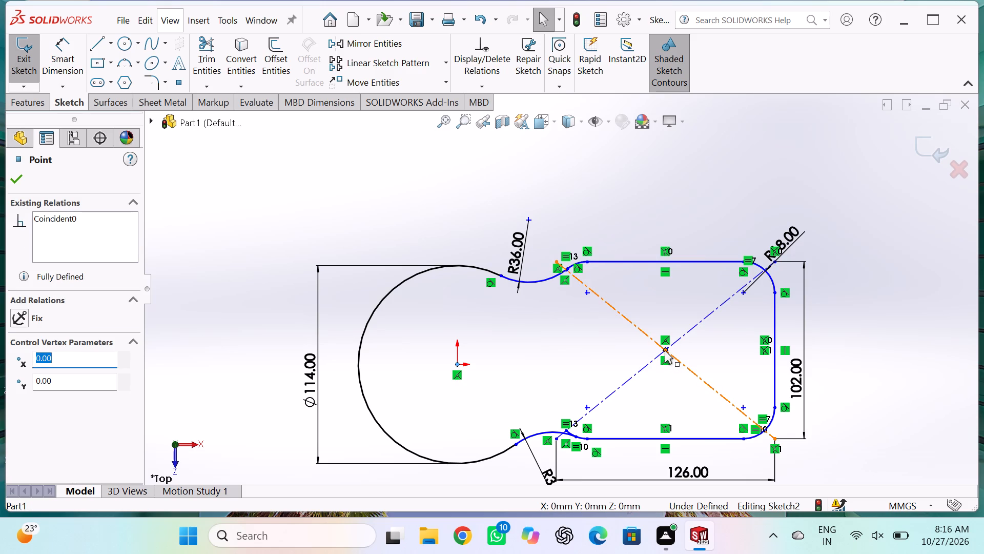
pyautogui.keyDown('ctrl'); pyautogui.click(665, 350); pyautogui.keyUp('ctrl')
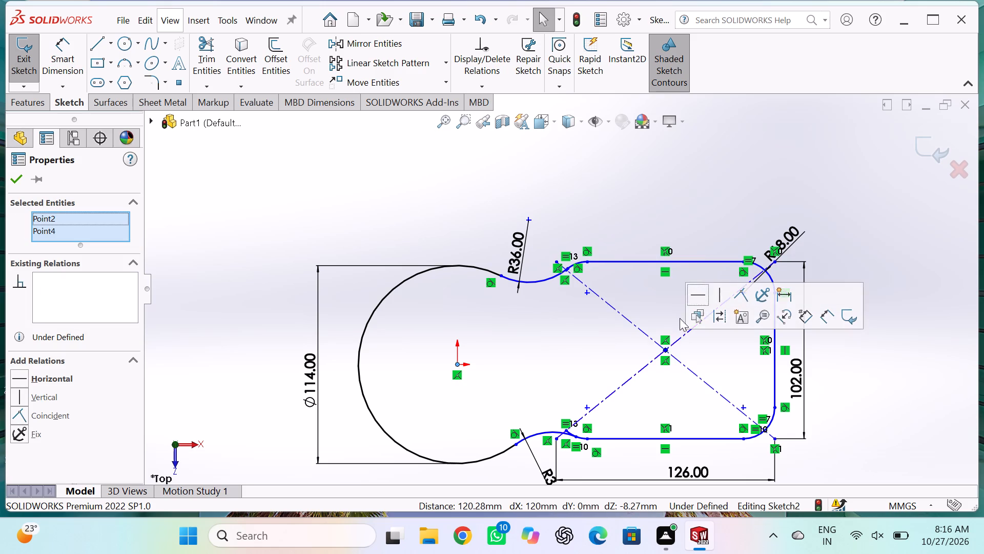
pyautogui.click(706, 292)
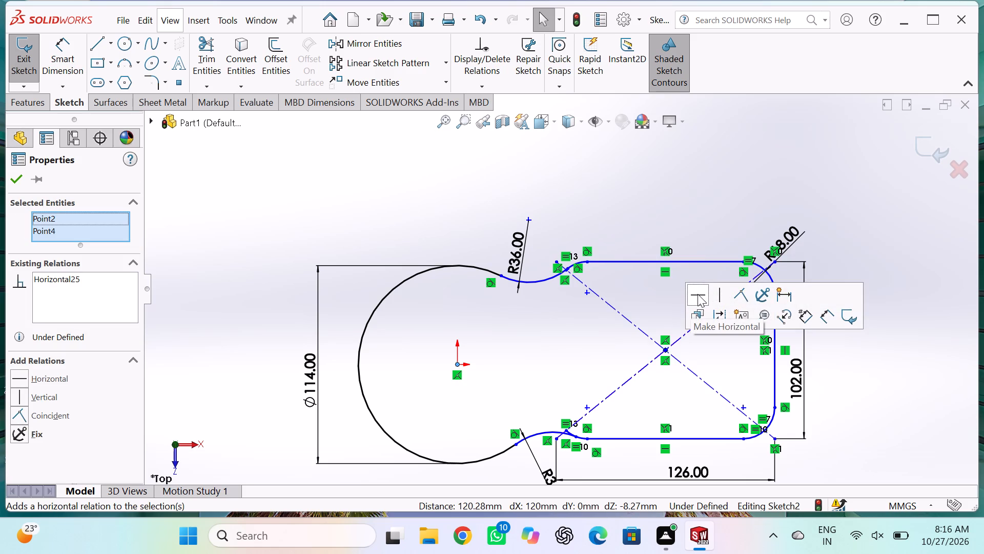
pyautogui.click(644, 208)
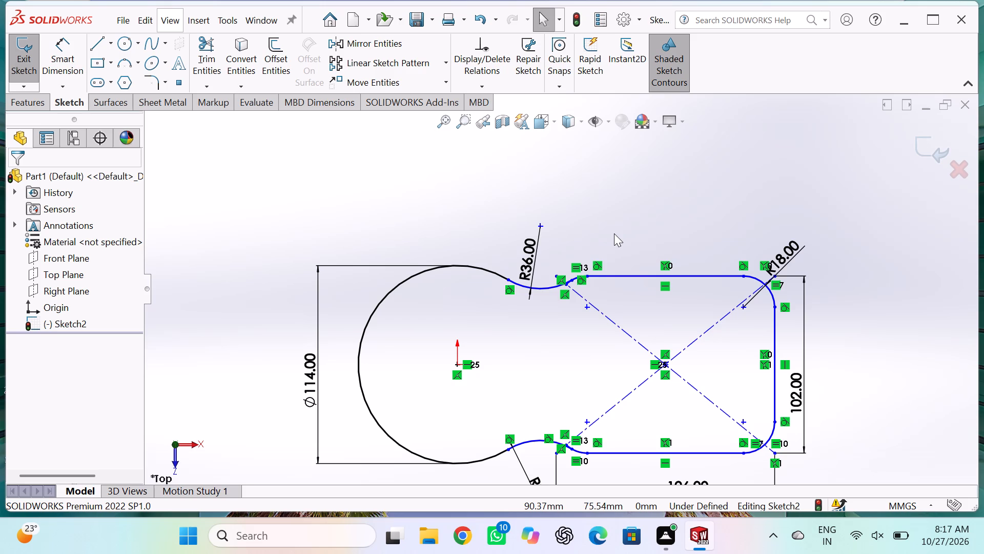
# Trim the leftover fillet stub where the lower blending arc meets the rectangle's lower near corner fillet.
pyautogui.scroll(-2, 473, 222)
pyautogui.scroll(3, 476, 227)
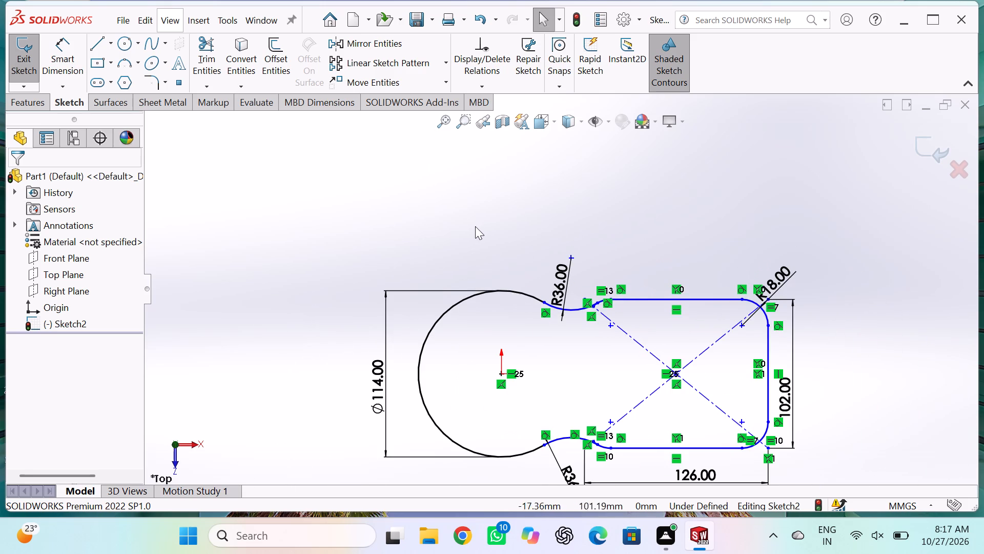
pyautogui.scroll(-3, 594, 398)
pyautogui.scroll(5, 583, 372)
pyautogui.scroll(-3, 583, 371)
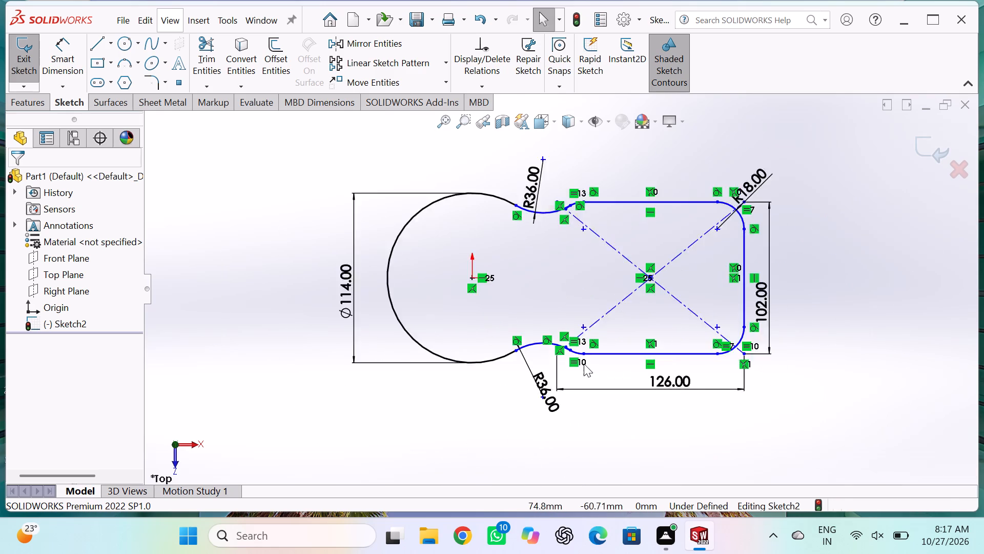
pyautogui.scroll(-4, 584, 364)
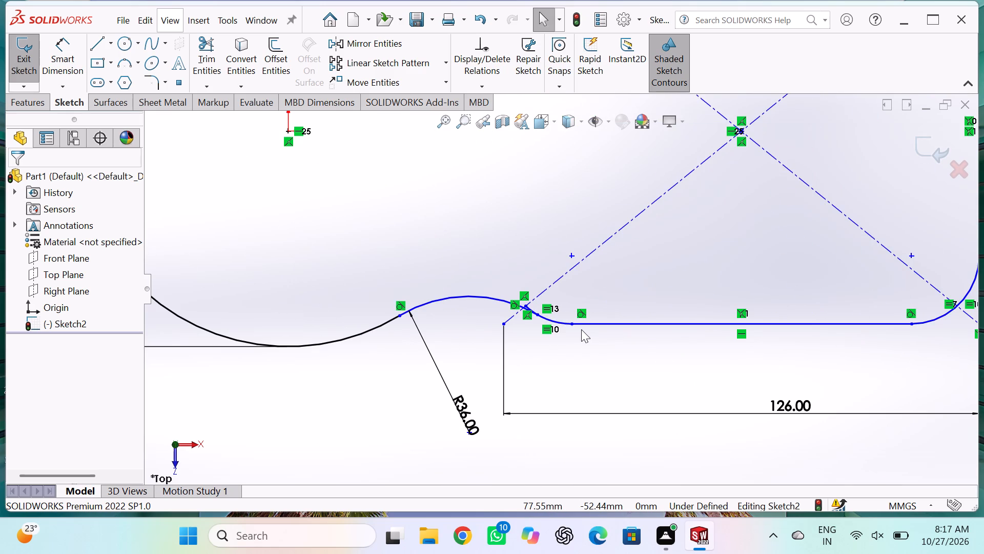
pyautogui.scroll(-4, 553, 310)
pyautogui.scroll(-5, 458, 282)
pyautogui.scroll(-6, 577, 281)
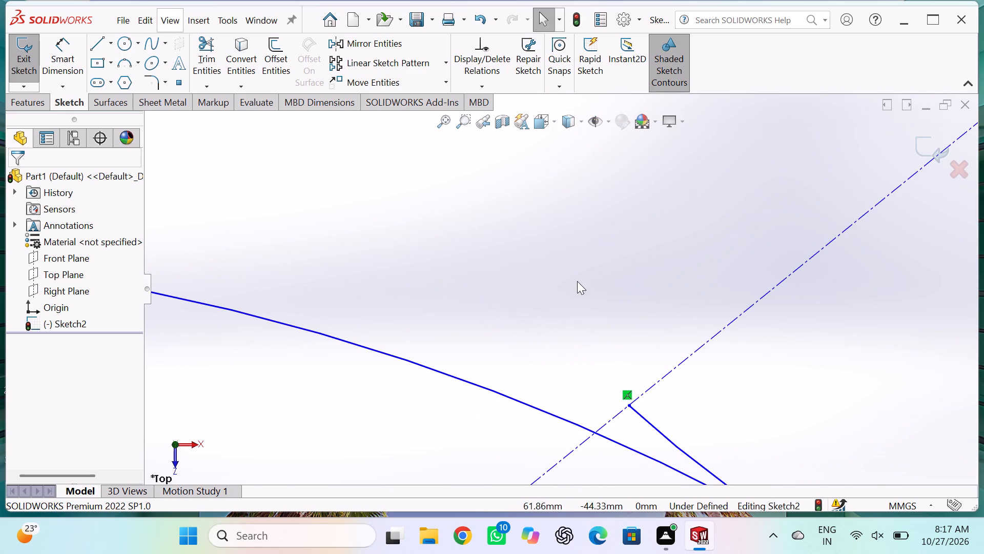
pyautogui.click(200, 41)
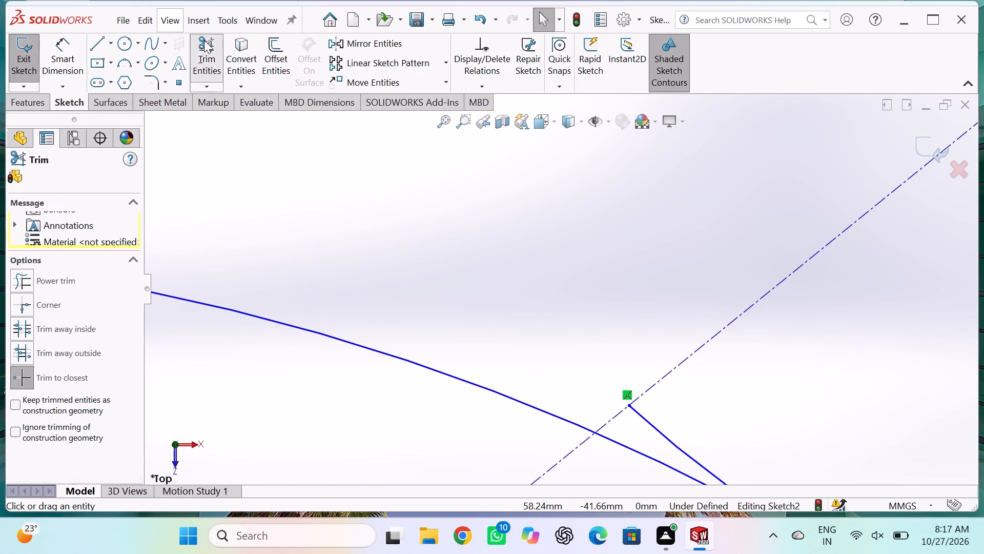
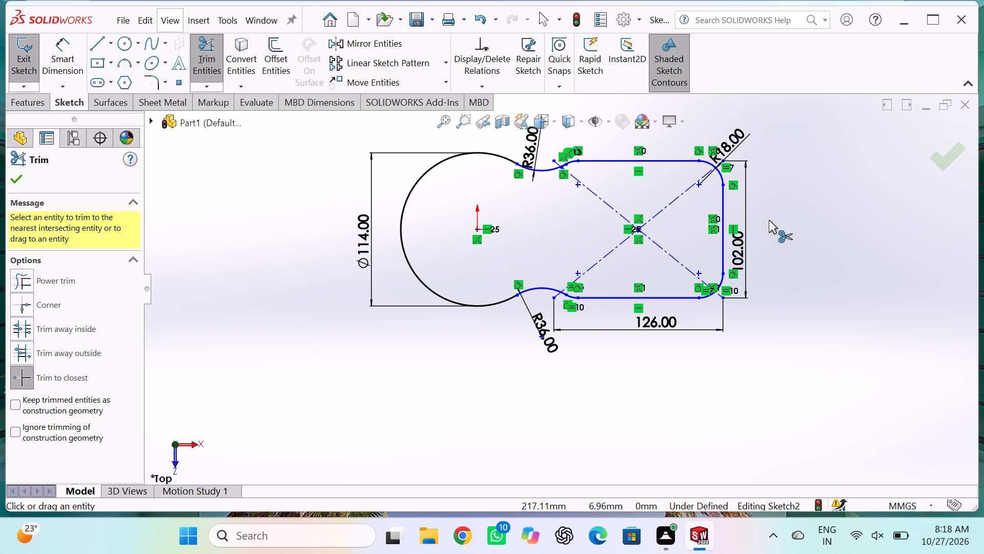
# Trim the leftover fillet stub where the upper blending arc meets the rectangle's upper near corner fillet.
pyautogui.scroll(-3, 540, 166)
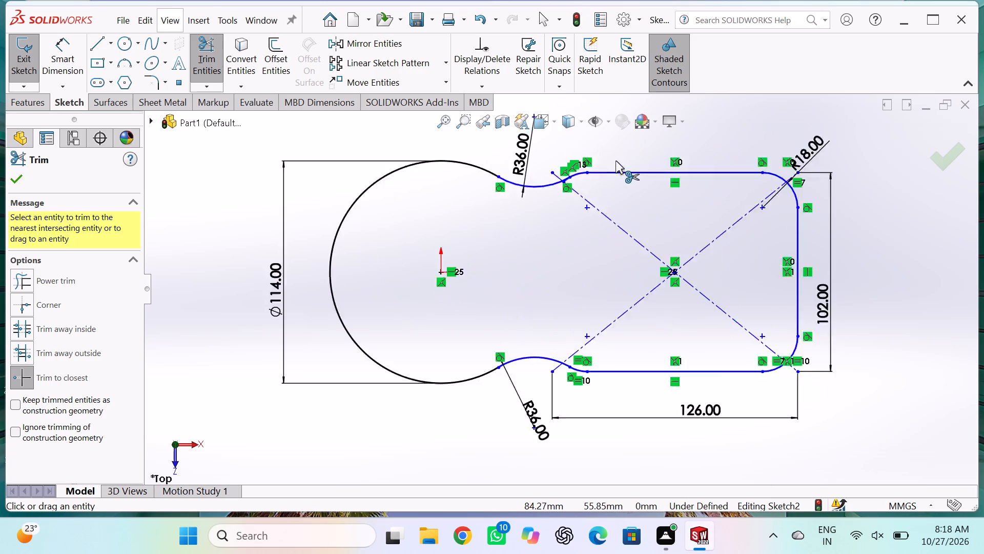
pyautogui.scroll(-4, 616, 161)
pyautogui.scroll(-4, 470, 244)
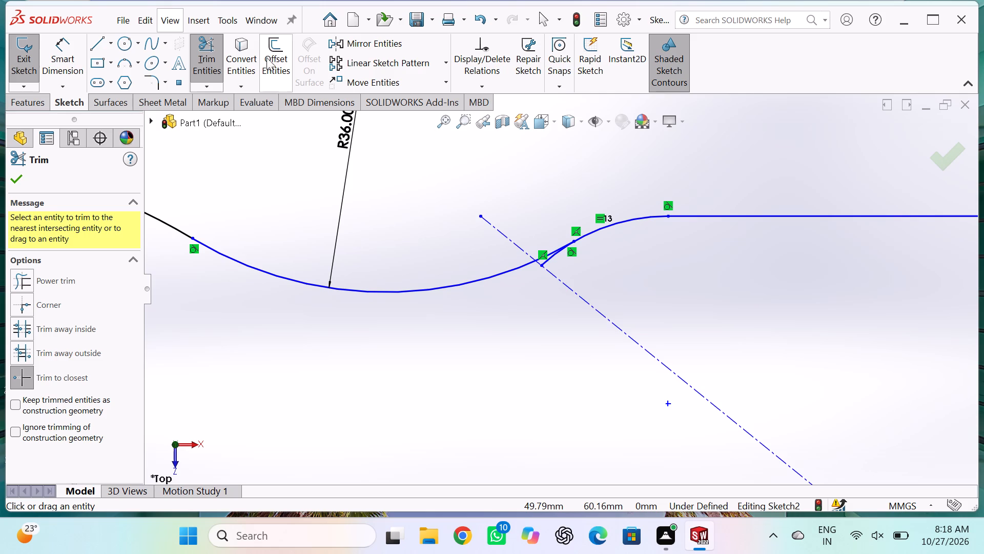
pyautogui.click(552, 256)
pyautogui.scroll(5, 580, 286)
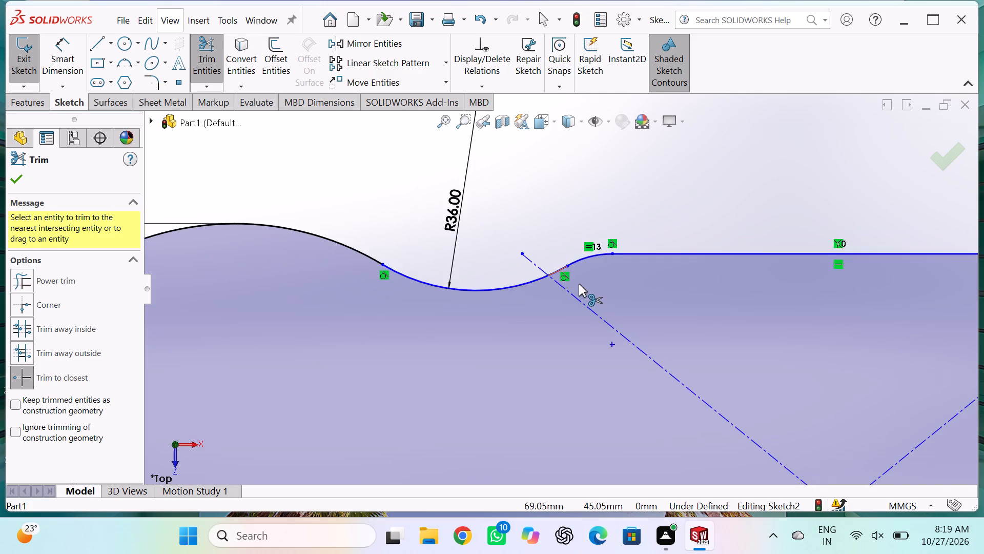
pyautogui.scroll(4, 579, 284)
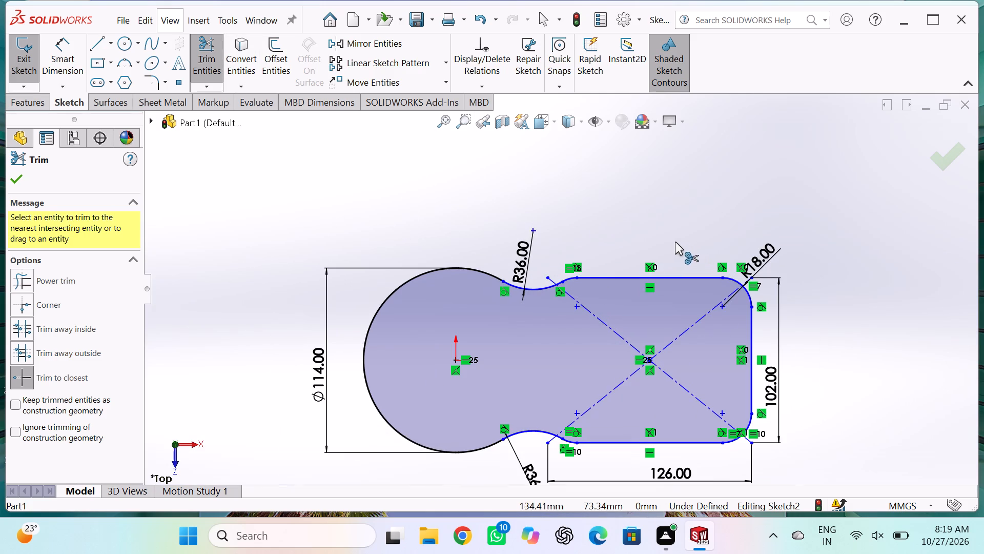
pyautogui.click(947, 166)
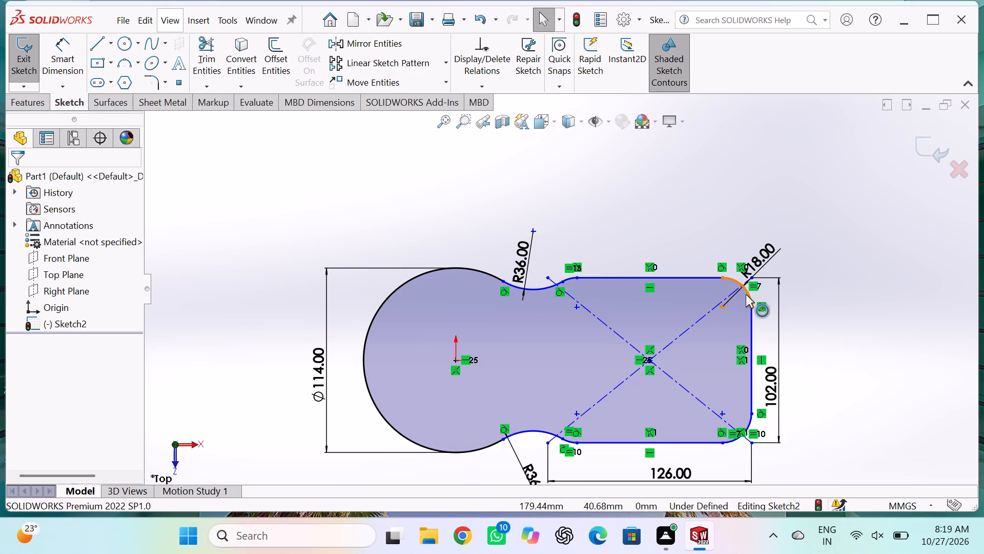
# Run Fully Define Sketch on all entities, with relations and baseline dimensions referenced to the origin.
pyautogui.doubleClick(484, 90)
pyautogui.click(484, 90)
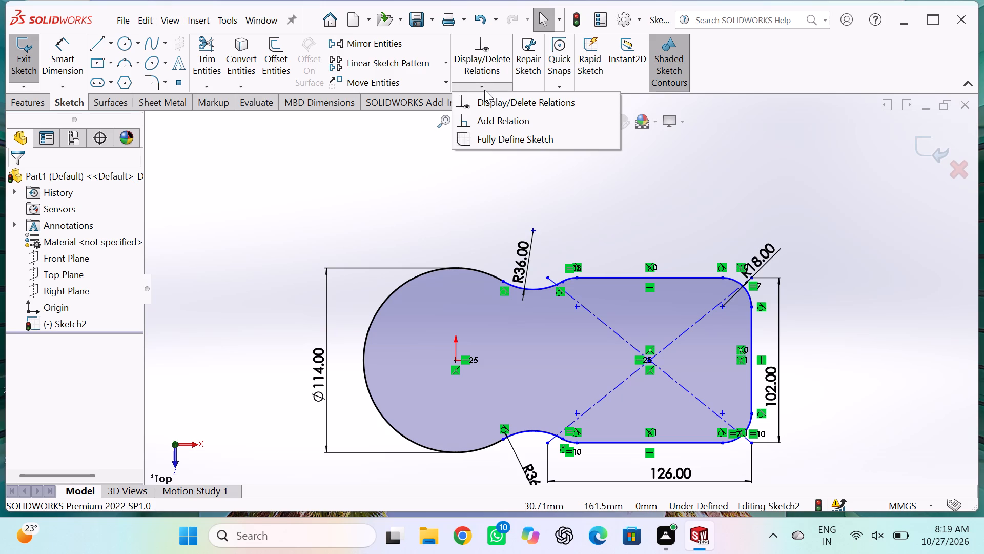
pyautogui.tripleClick(499, 145)
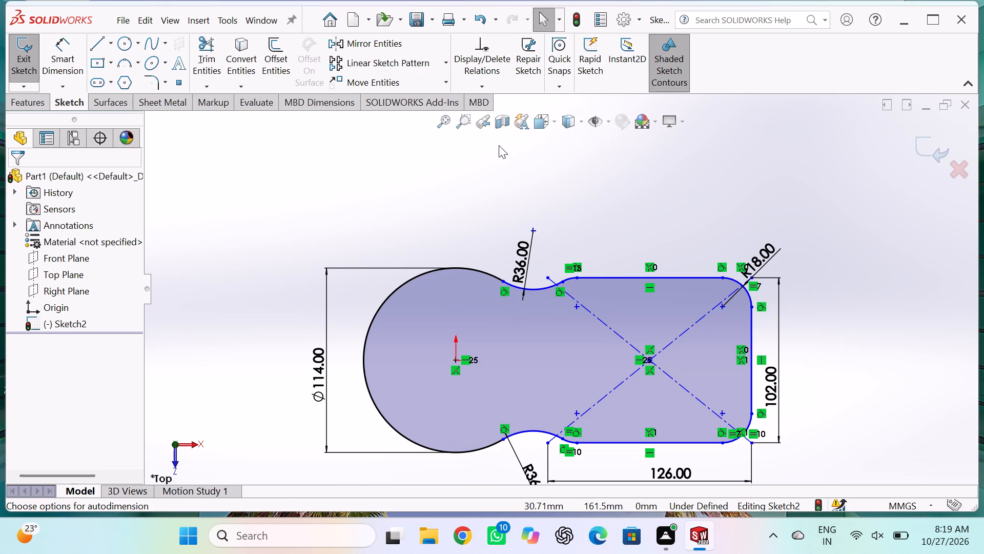
pyautogui.moveTo(232, 178); pyautogui.dragTo(593, 436)
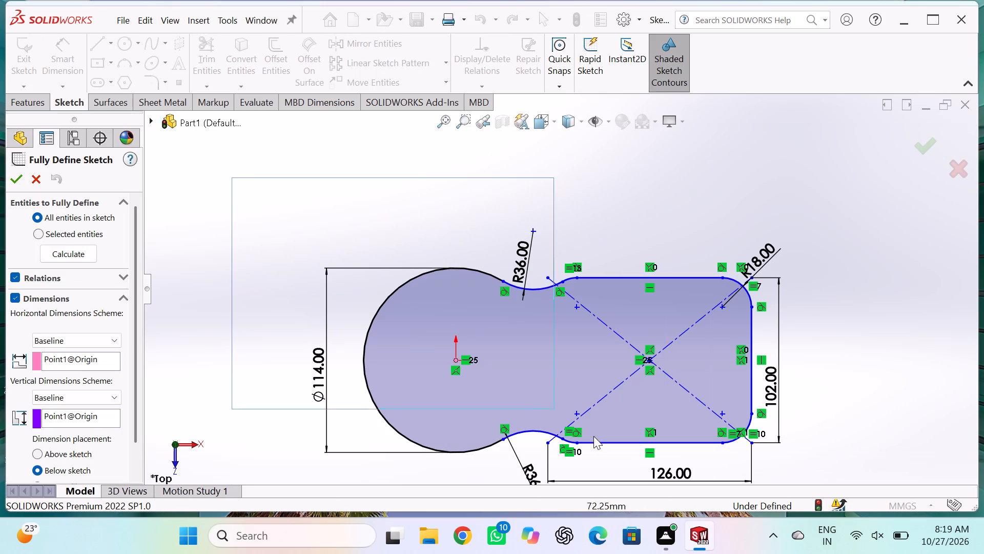
pyautogui.moveTo(593, 436); pyautogui.dragTo(798, 509)
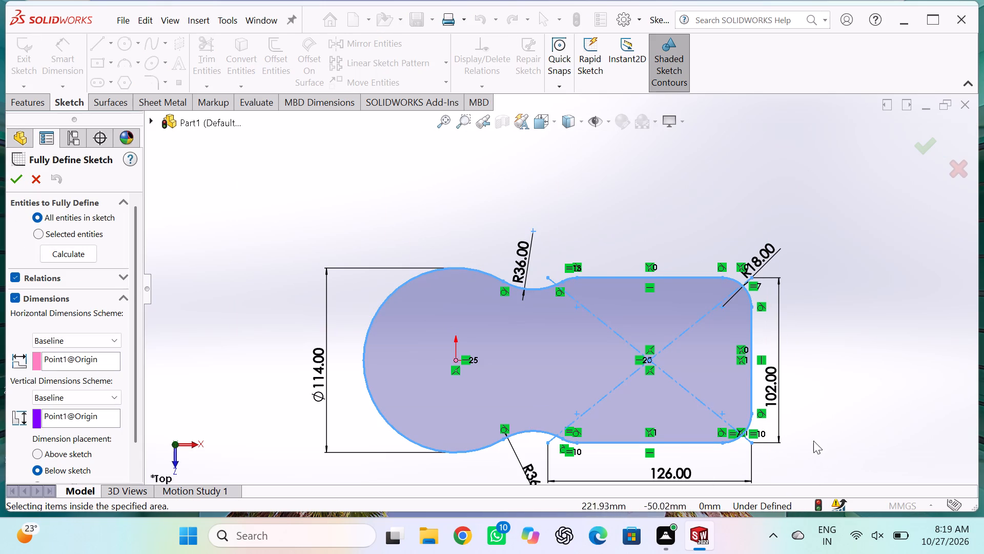
pyautogui.click(22, 184)
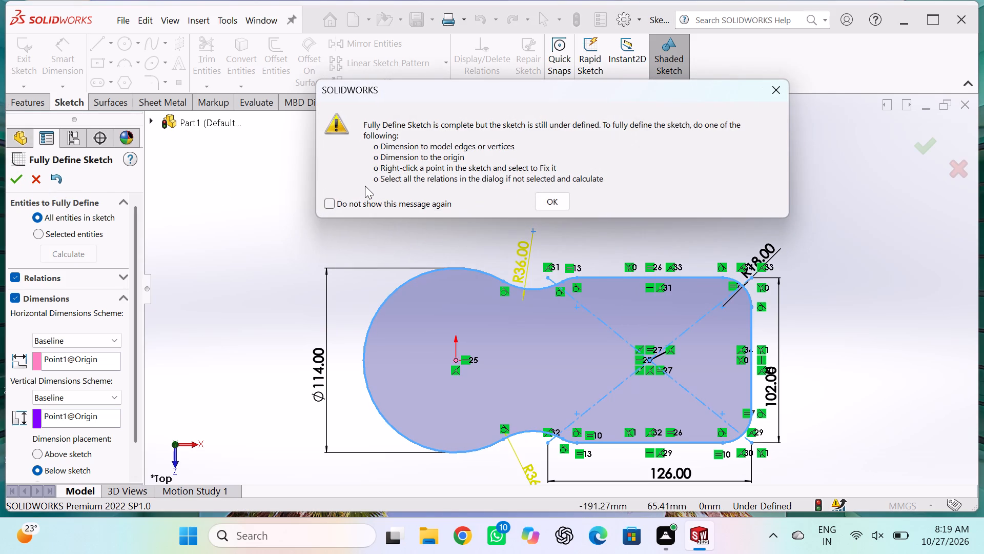
pyautogui.click(552, 204)
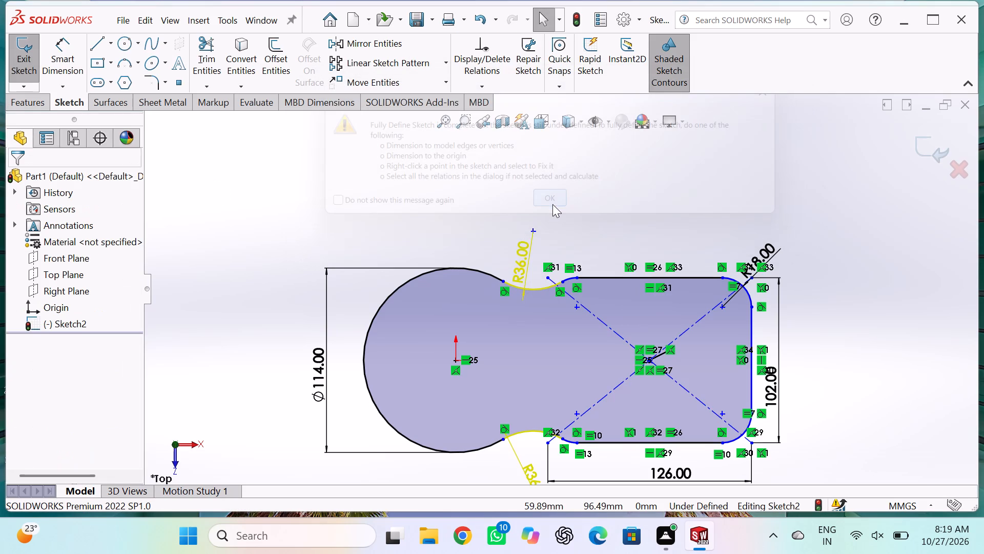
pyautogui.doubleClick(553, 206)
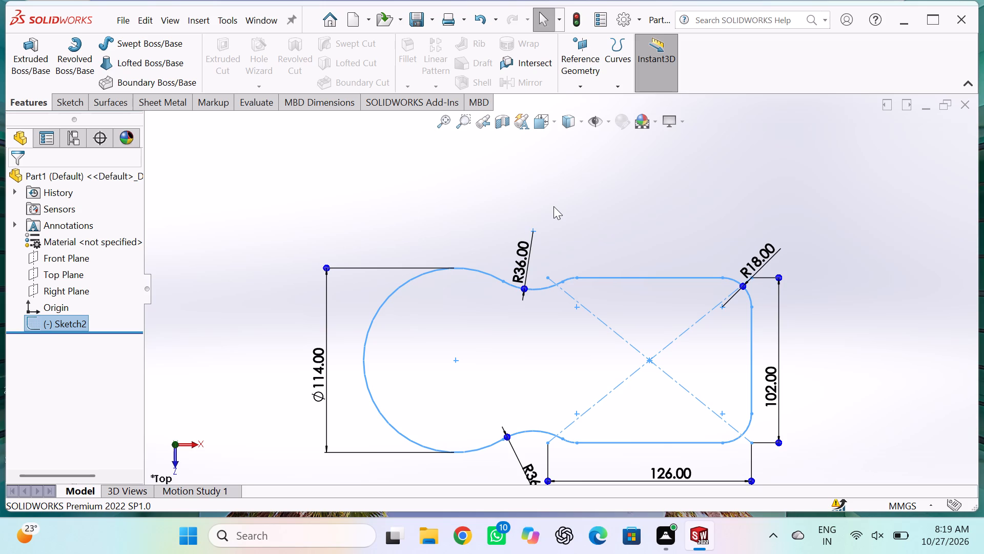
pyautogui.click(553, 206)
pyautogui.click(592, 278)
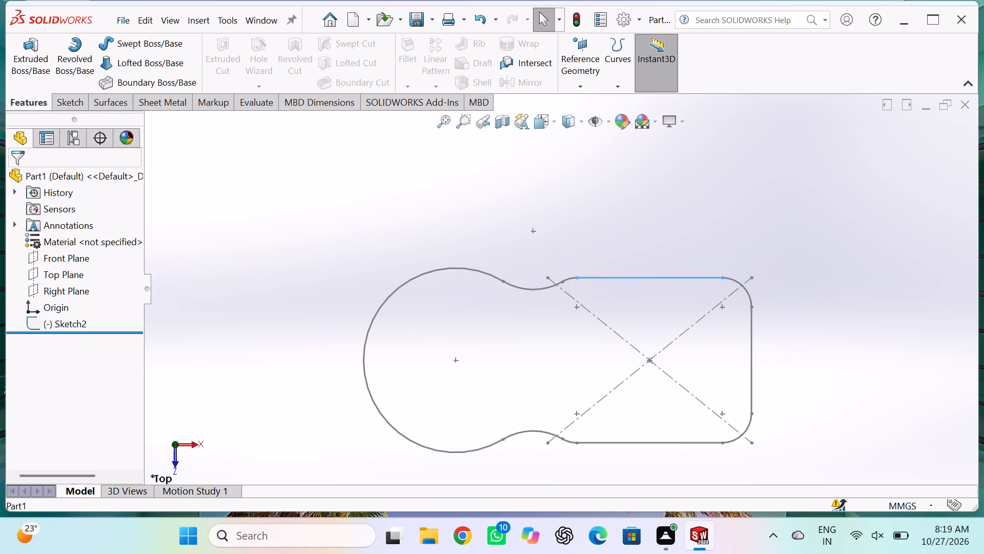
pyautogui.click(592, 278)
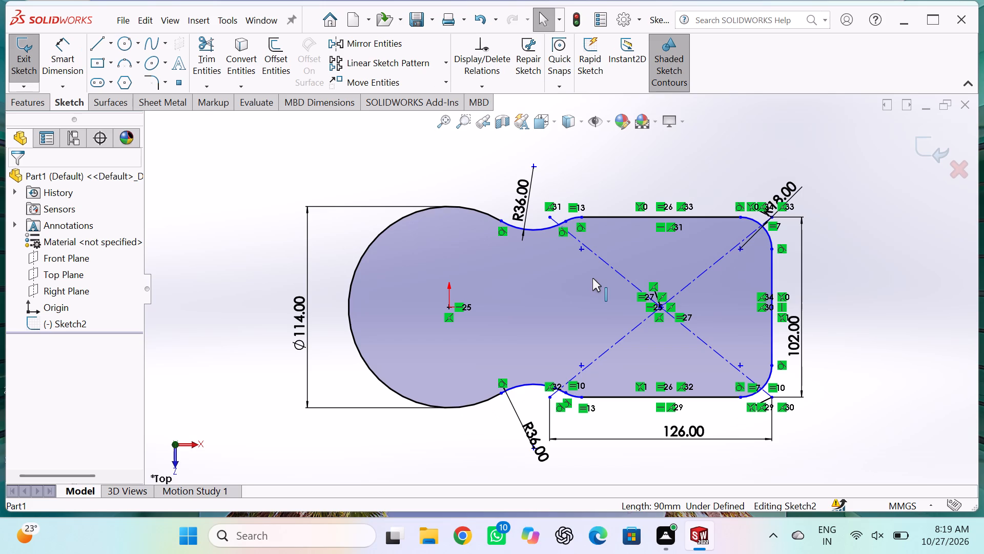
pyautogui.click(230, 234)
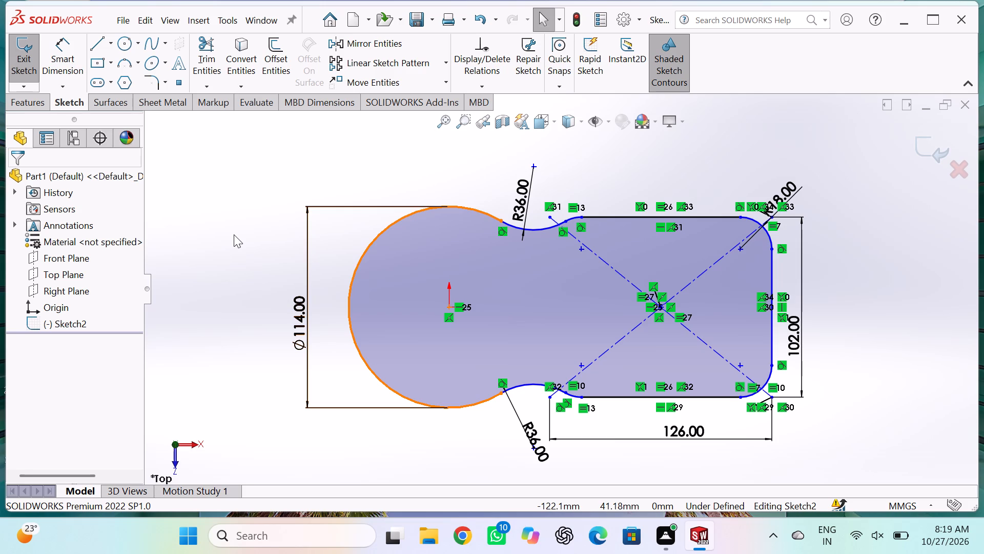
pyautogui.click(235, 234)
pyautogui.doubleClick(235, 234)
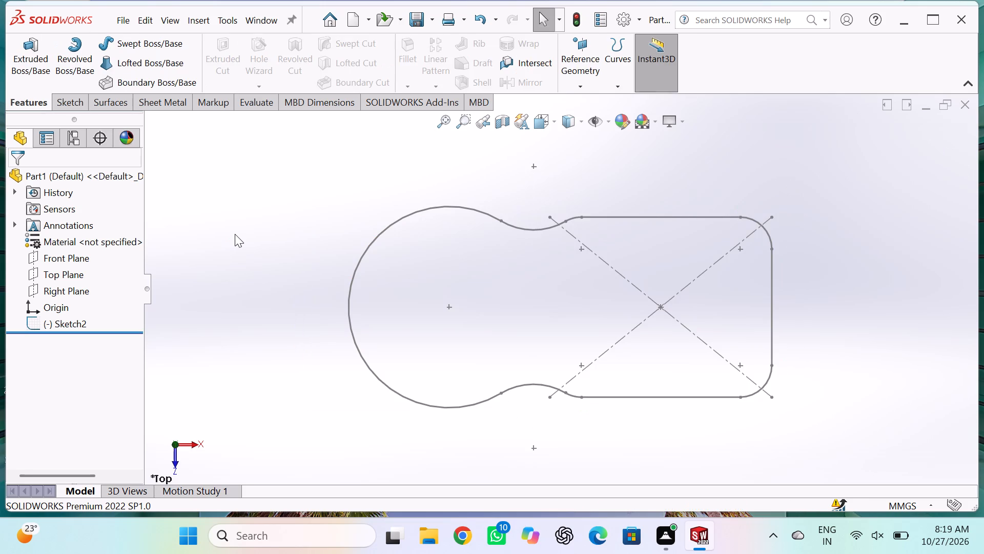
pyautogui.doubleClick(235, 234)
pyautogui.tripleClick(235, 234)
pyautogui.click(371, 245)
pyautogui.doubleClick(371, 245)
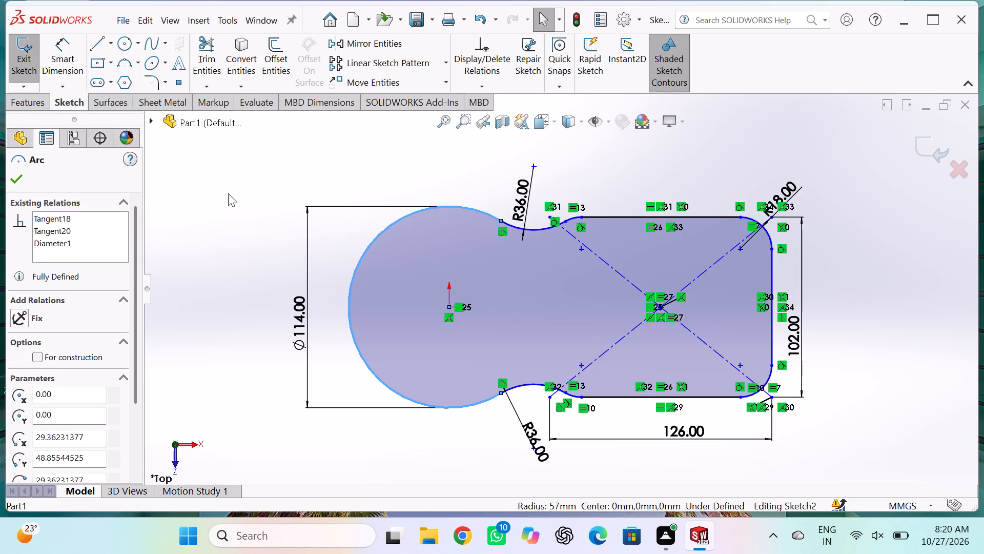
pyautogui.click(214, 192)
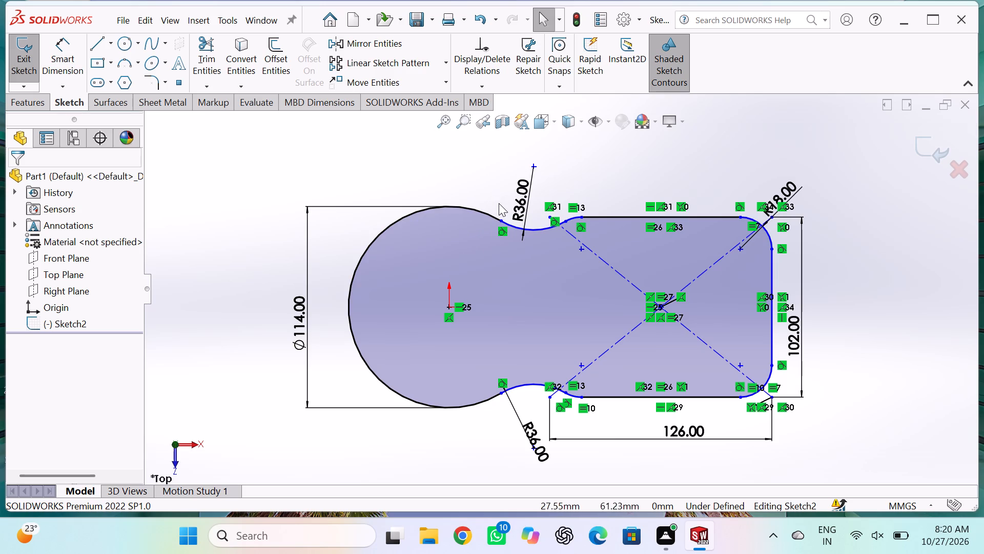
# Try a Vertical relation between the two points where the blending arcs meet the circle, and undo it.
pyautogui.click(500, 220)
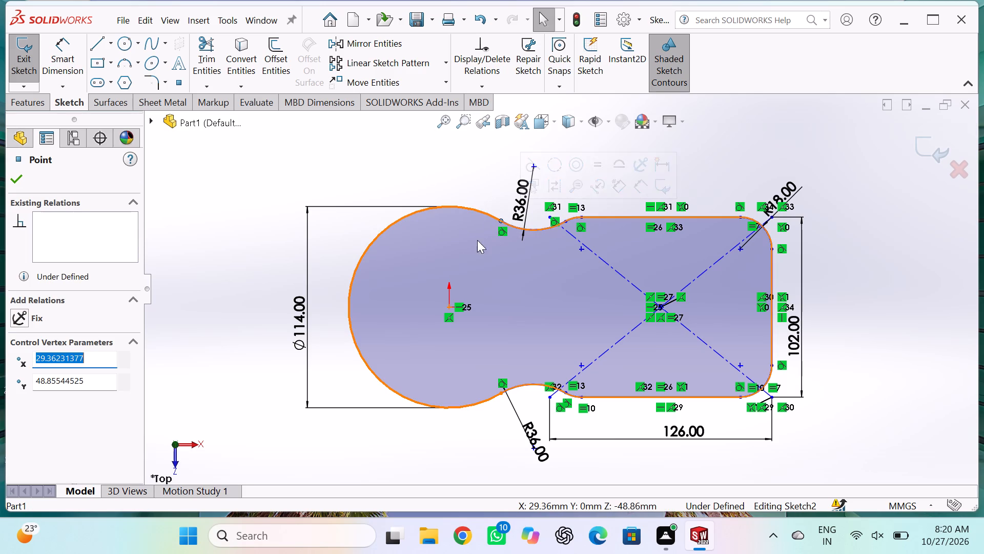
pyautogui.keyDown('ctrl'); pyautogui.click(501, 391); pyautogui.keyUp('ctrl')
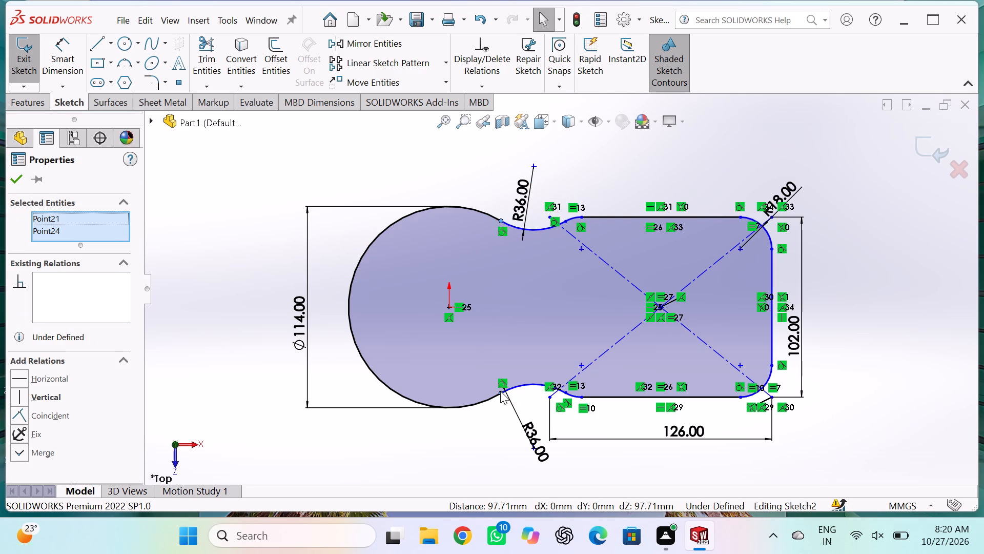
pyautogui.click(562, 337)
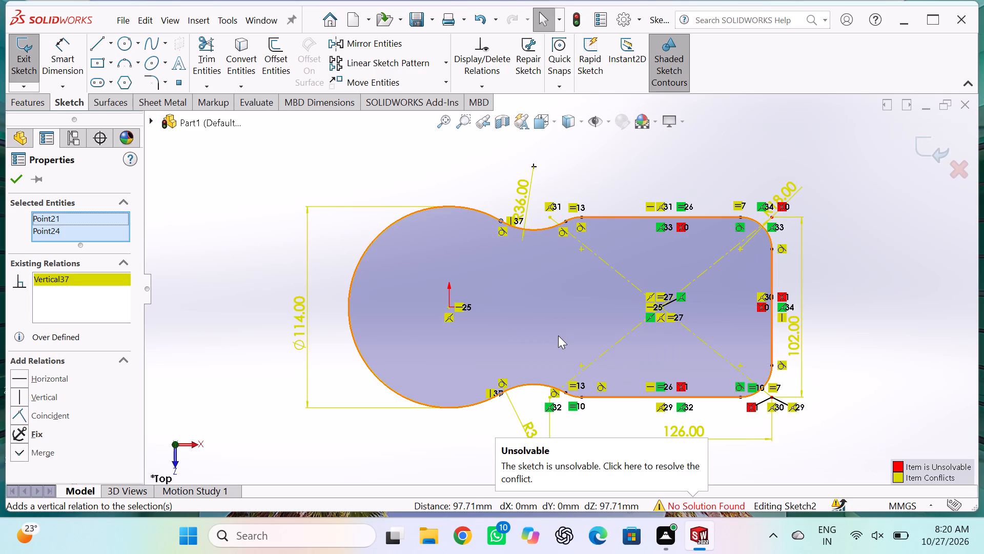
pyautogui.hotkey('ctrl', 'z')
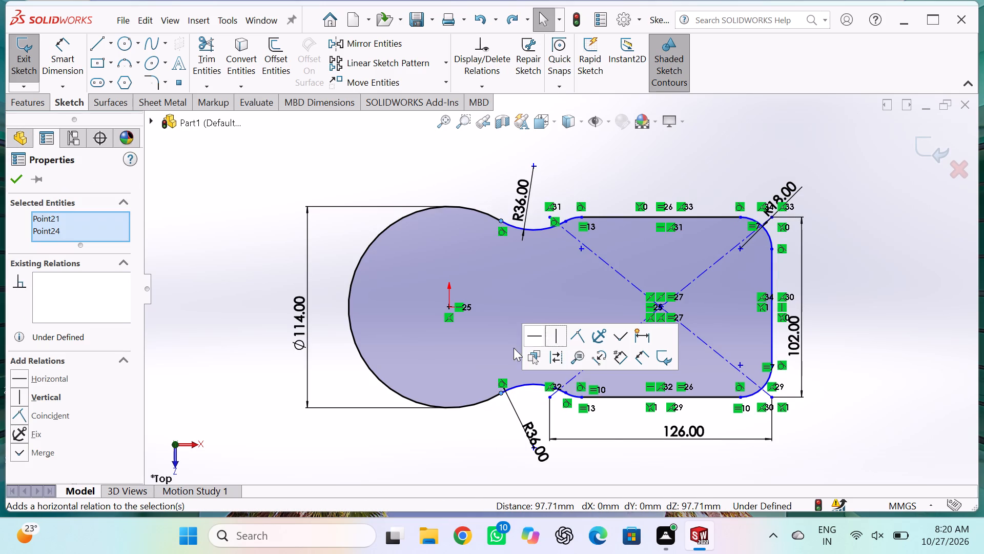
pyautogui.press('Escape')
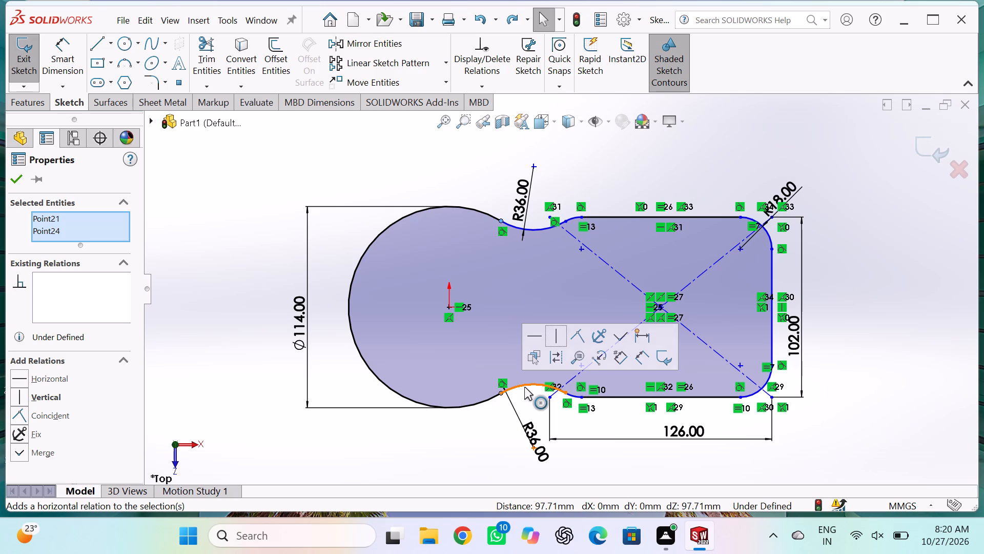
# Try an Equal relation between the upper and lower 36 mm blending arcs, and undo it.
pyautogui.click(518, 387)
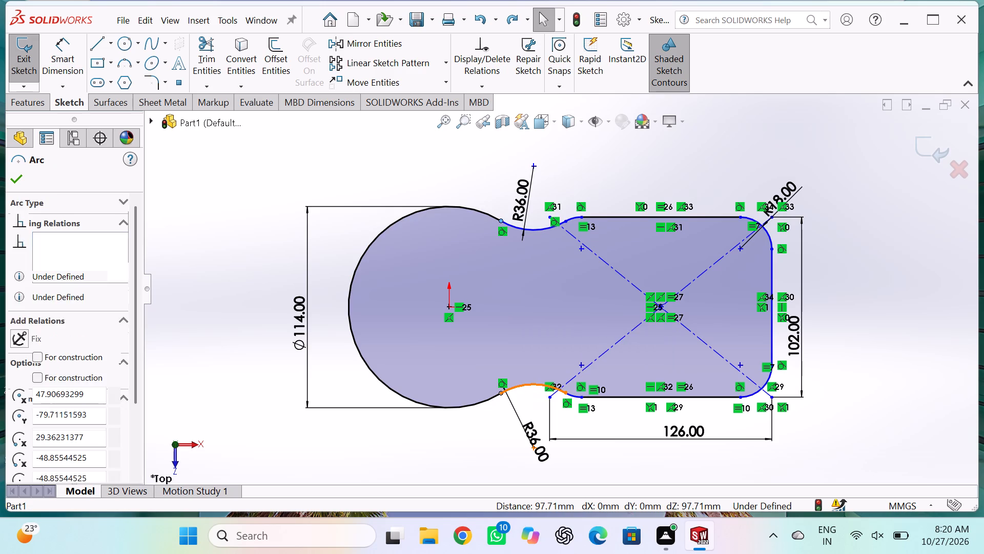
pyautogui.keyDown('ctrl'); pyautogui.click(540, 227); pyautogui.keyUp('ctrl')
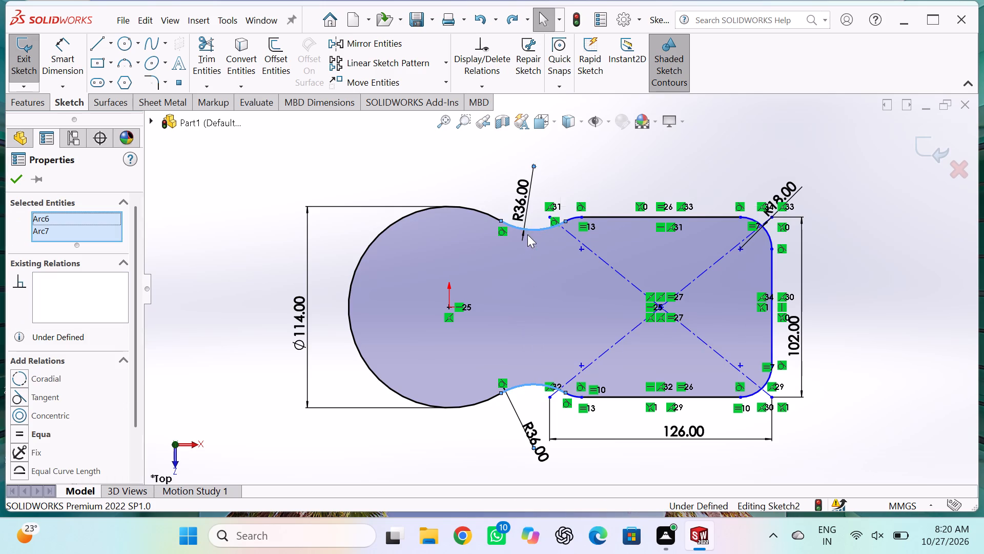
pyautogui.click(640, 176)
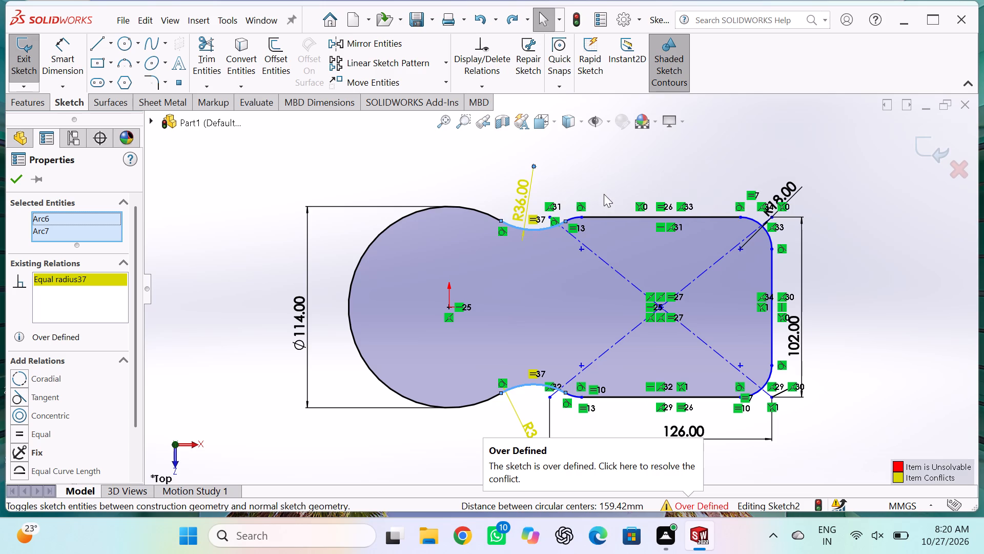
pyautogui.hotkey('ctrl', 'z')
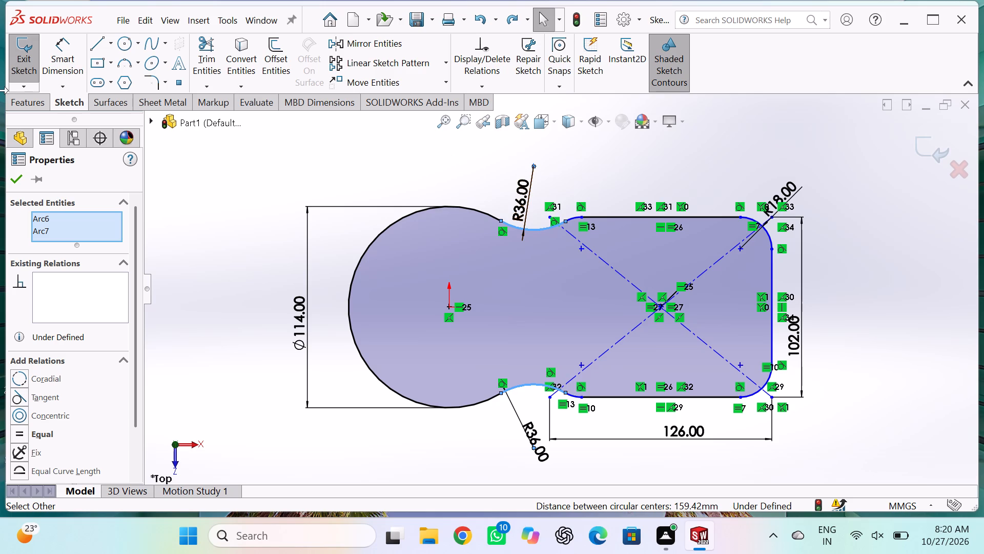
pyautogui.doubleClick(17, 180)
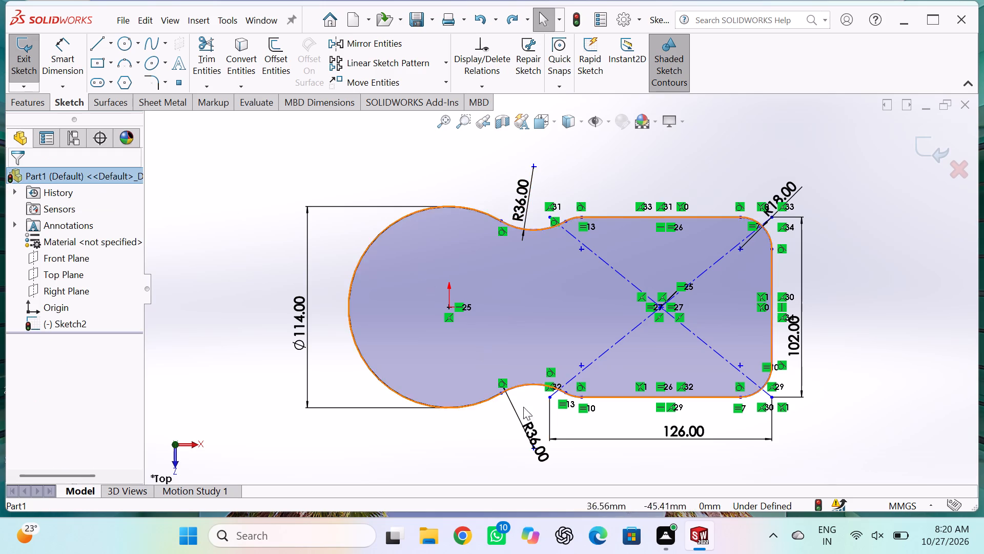
# Move the lower near corner fillet's end point along the rectangle's lower edge toward the circle, to about X 46 mm.
pyautogui.moveTo(617, 397); pyautogui.dragTo(624, 424)
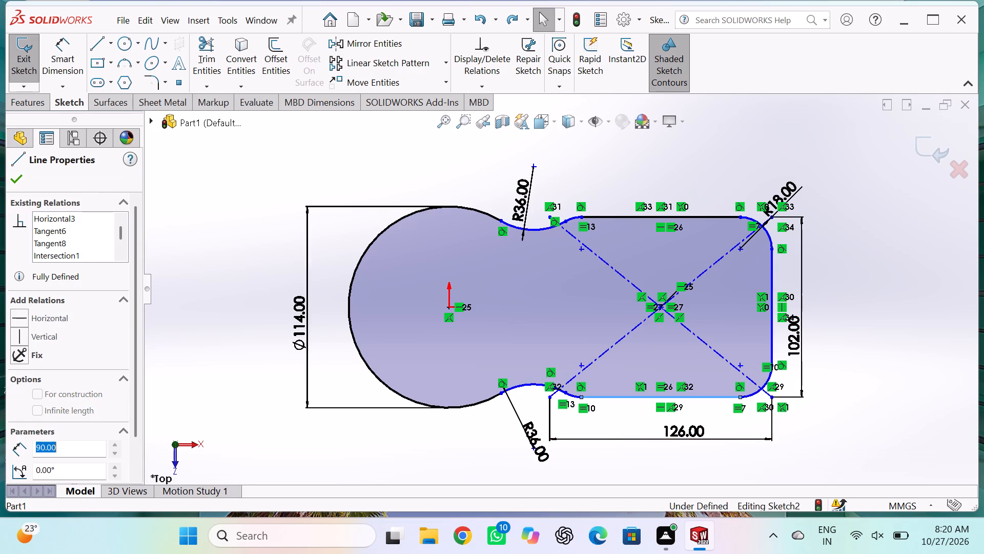
pyautogui.moveTo(576, 396); pyautogui.dragTo(562, 417)
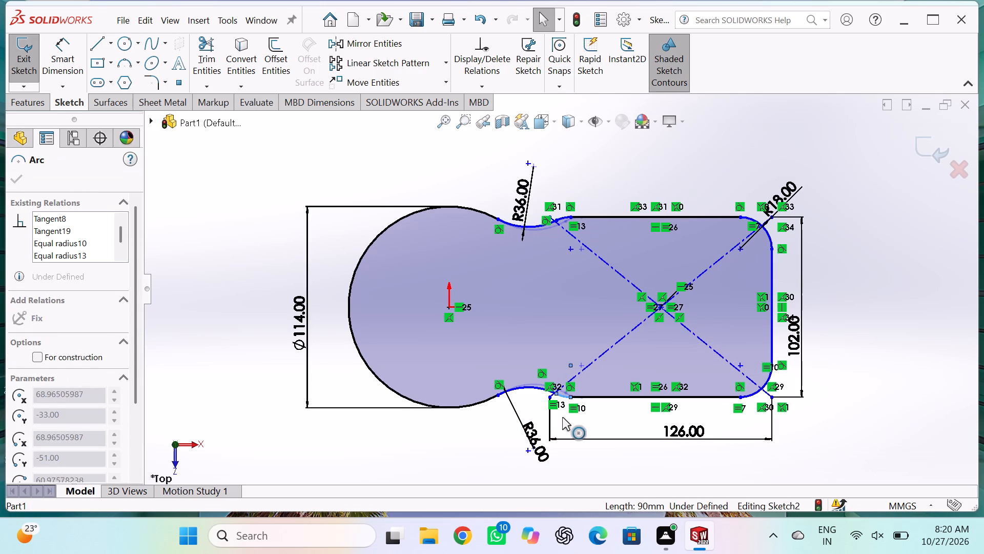
pyautogui.moveTo(562, 417); pyautogui.dragTo(394, 397)
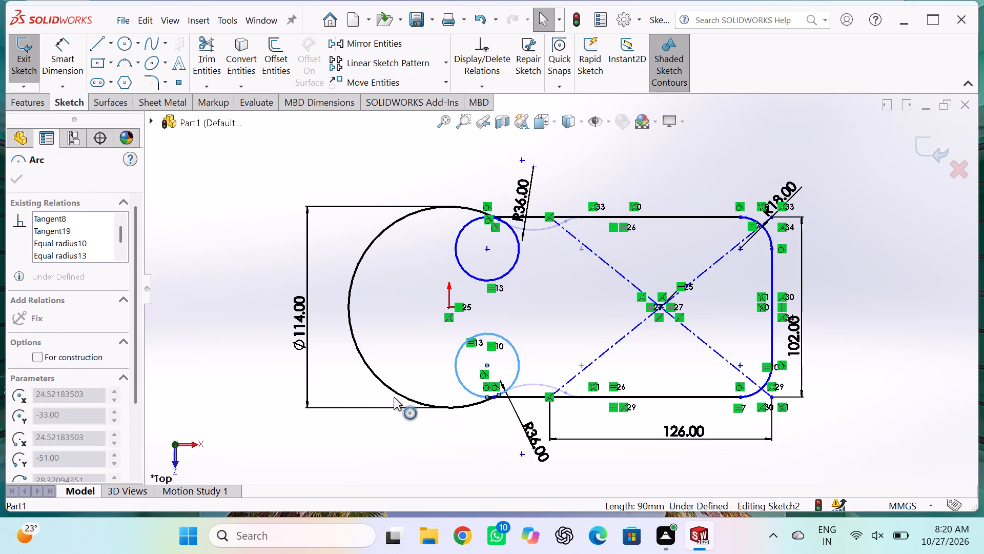
pyautogui.moveTo(394, 397); pyautogui.dragTo(509, 432)
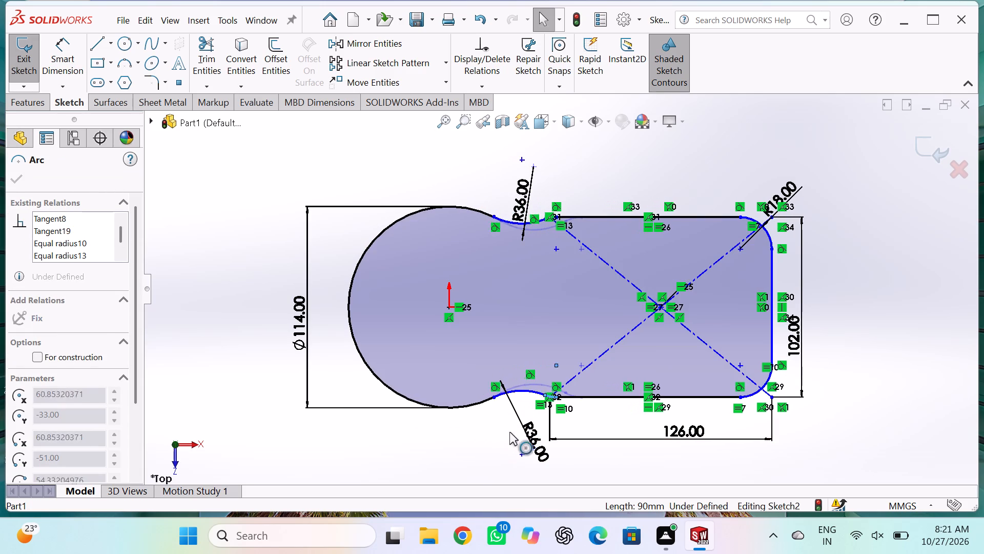
pyautogui.moveTo(509, 432); pyautogui.dragTo(620, 403)
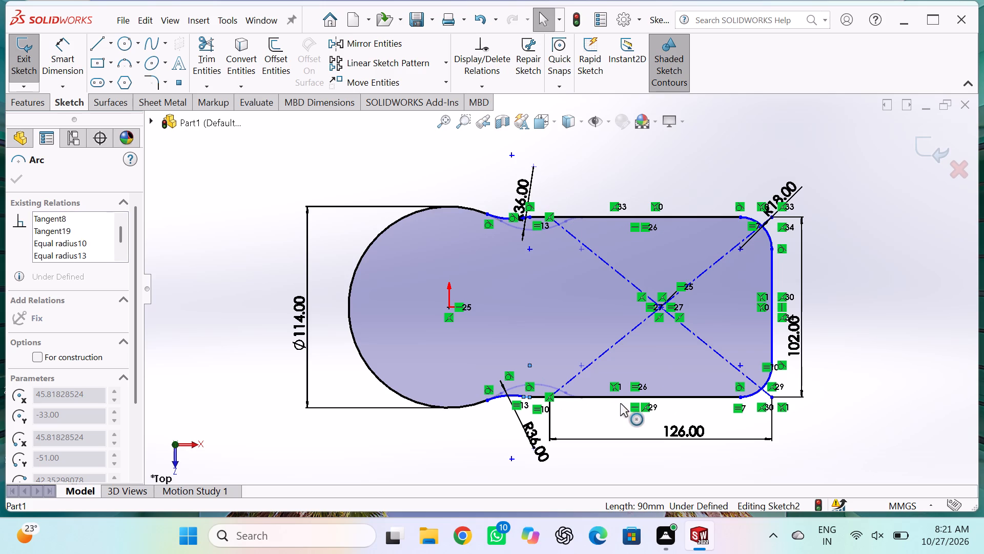
pyautogui.moveTo(620, 403); pyautogui.dragTo(626, 407)
pyautogui.doubleClick(626, 407)
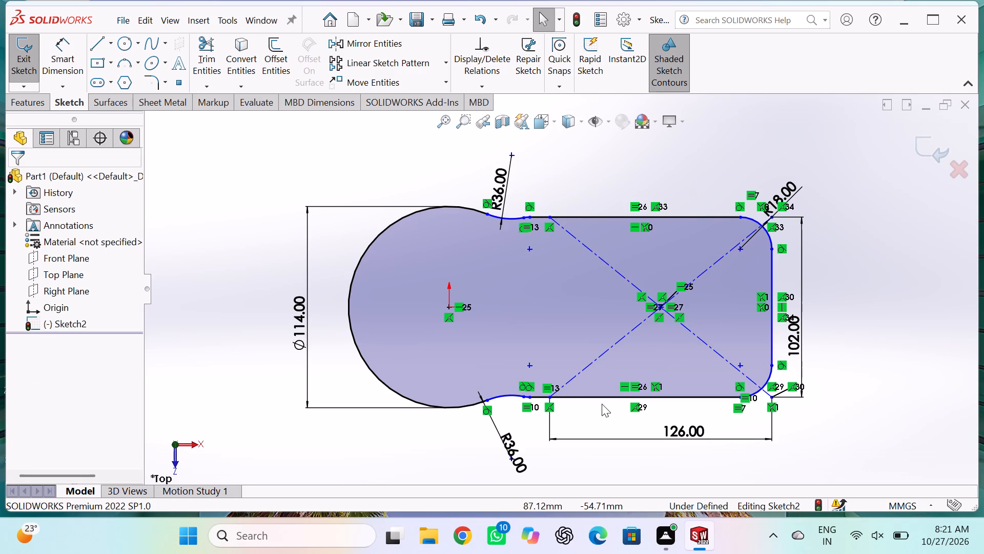
# Undo the corner fillet end point's move and the edits back through Fully Define Sketch, and redo the Fully Define Sketch relations.
pyautogui.hotkey('ctrl', 'z')
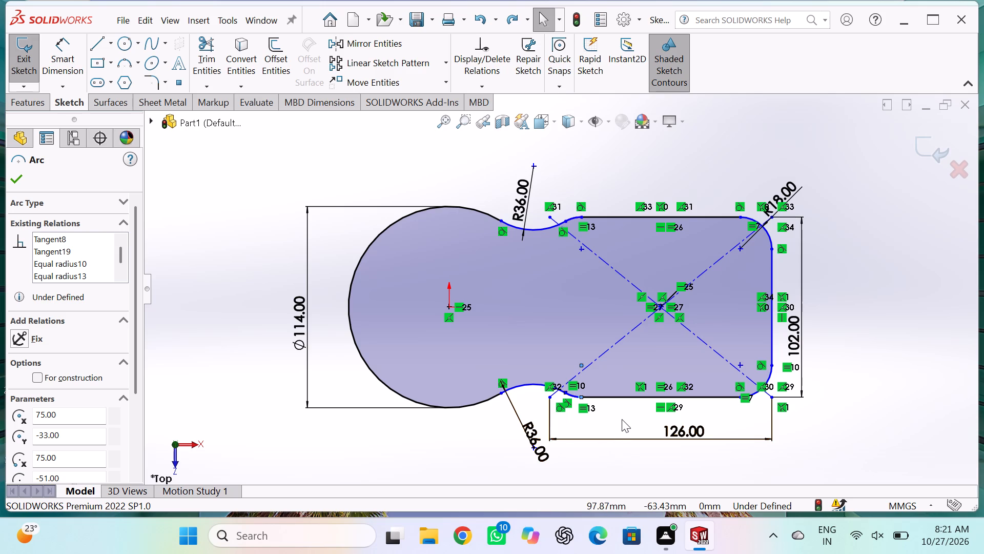
pyautogui.hotkey('ctrl', 'z')
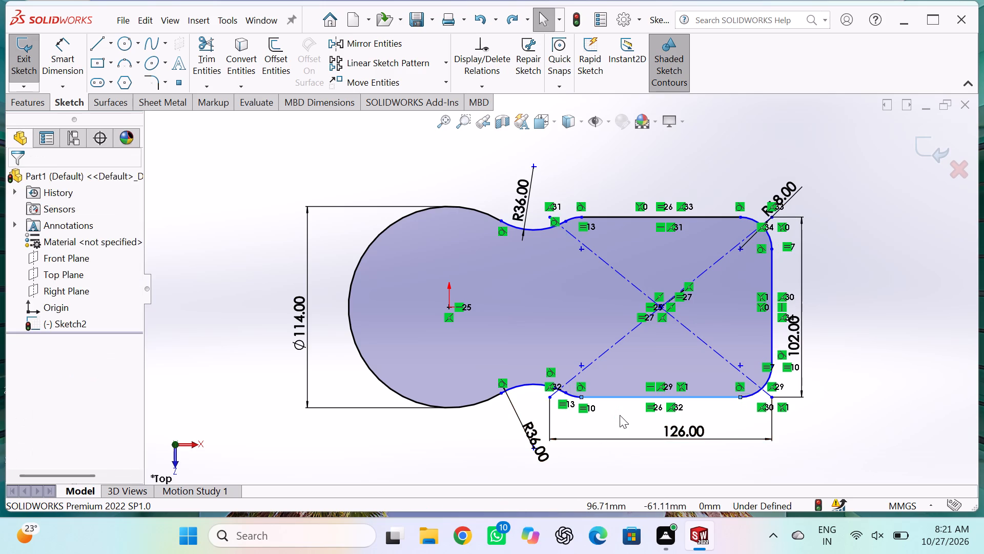
pyautogui.hotkey('ctrl', 'z')
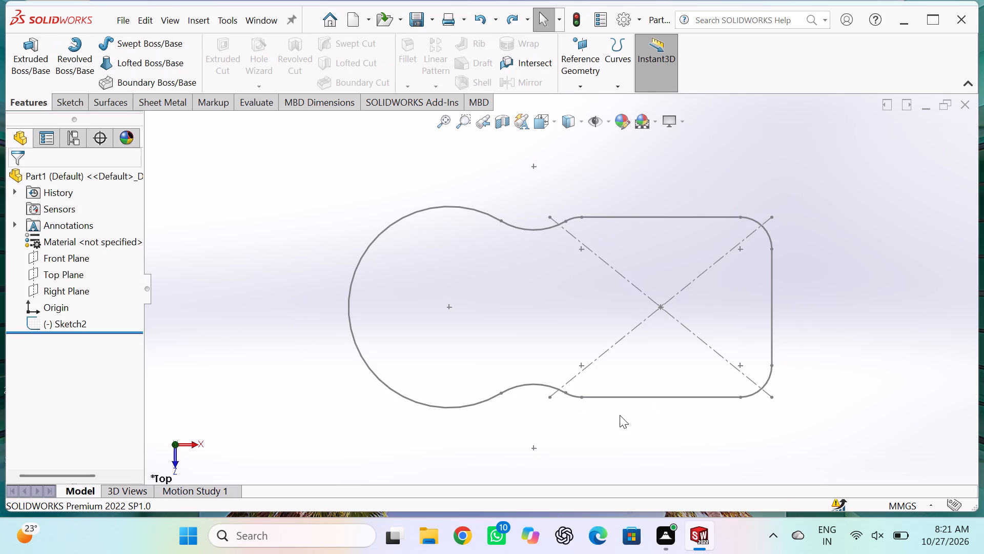
pyautogui.hotkey('ctrl', 'z')
pyautogui.hotkey('ctrl', 'z')
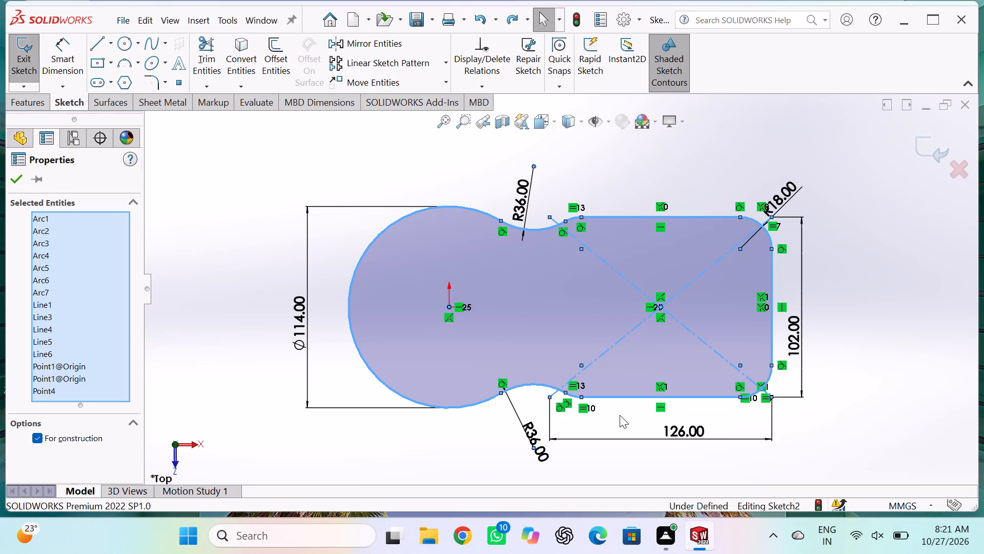
pyautogui.hotkey('ctrl', 'z')
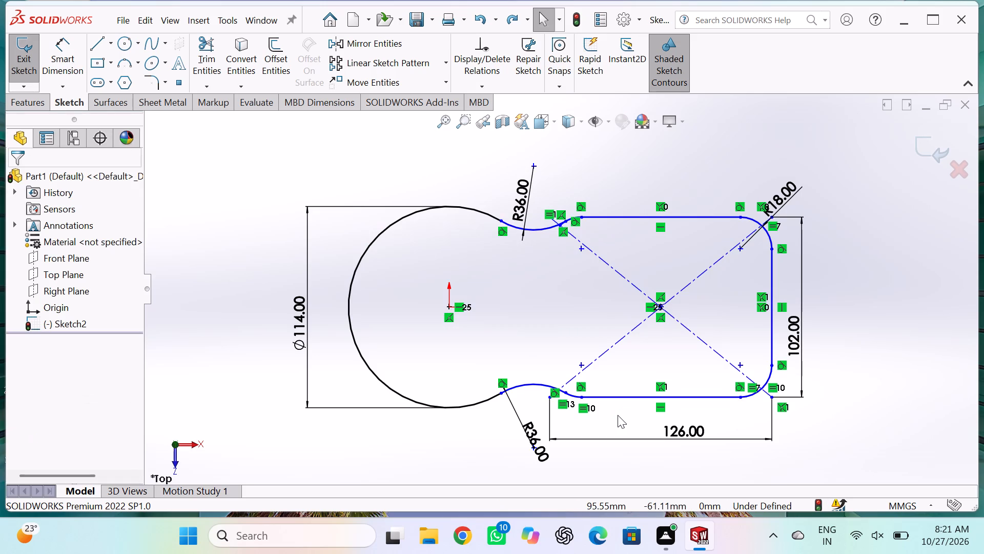
pyautogui.hotkey('ctrl', 'y')
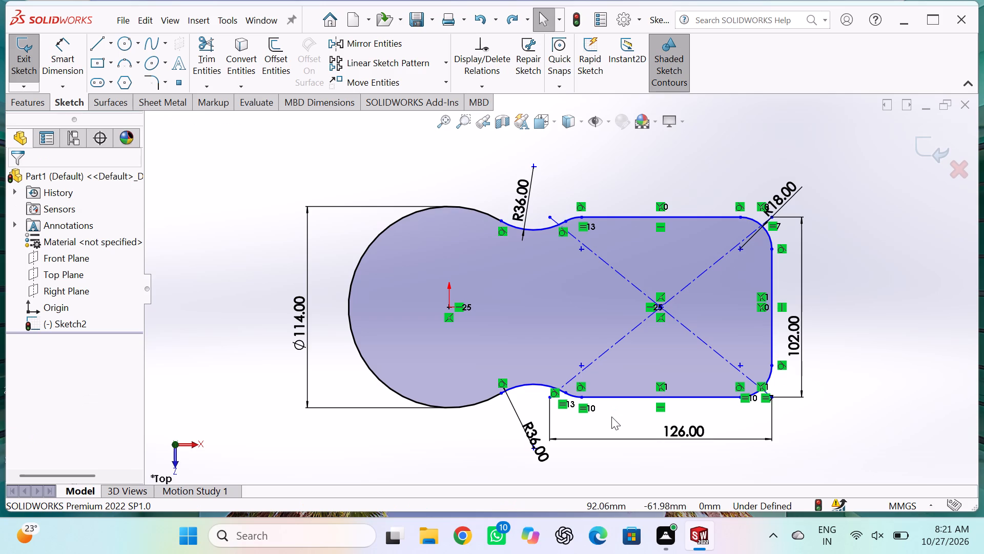
pyautogui.hotkey('ctrl', 'y')
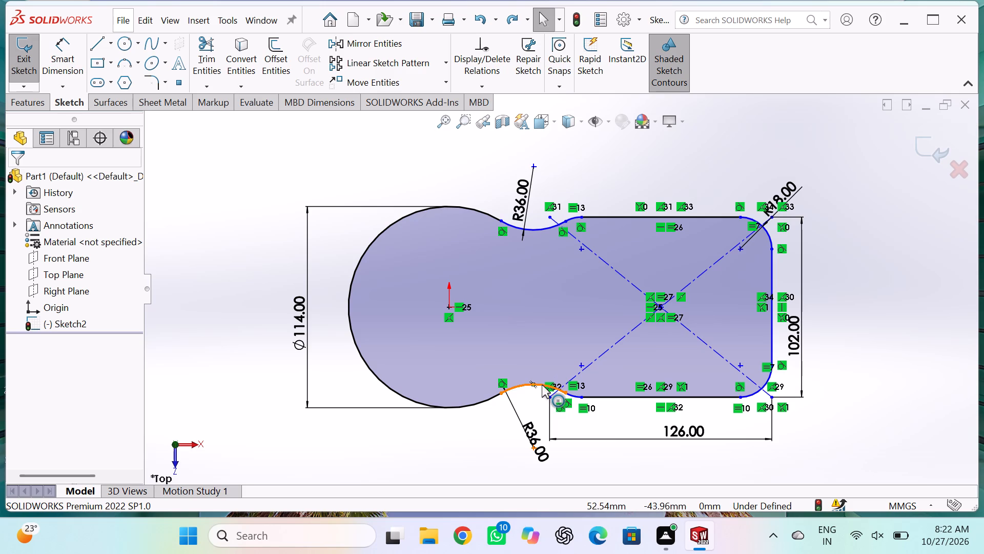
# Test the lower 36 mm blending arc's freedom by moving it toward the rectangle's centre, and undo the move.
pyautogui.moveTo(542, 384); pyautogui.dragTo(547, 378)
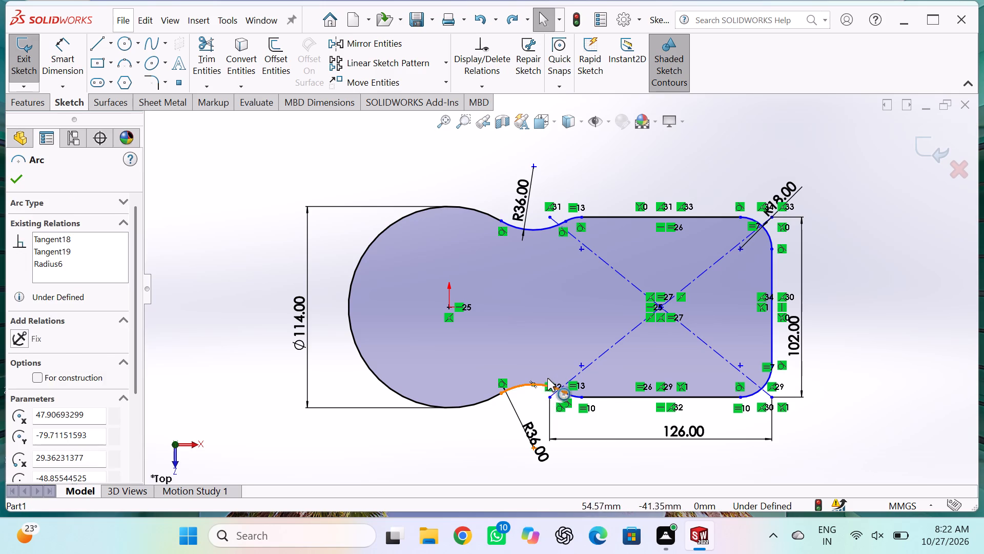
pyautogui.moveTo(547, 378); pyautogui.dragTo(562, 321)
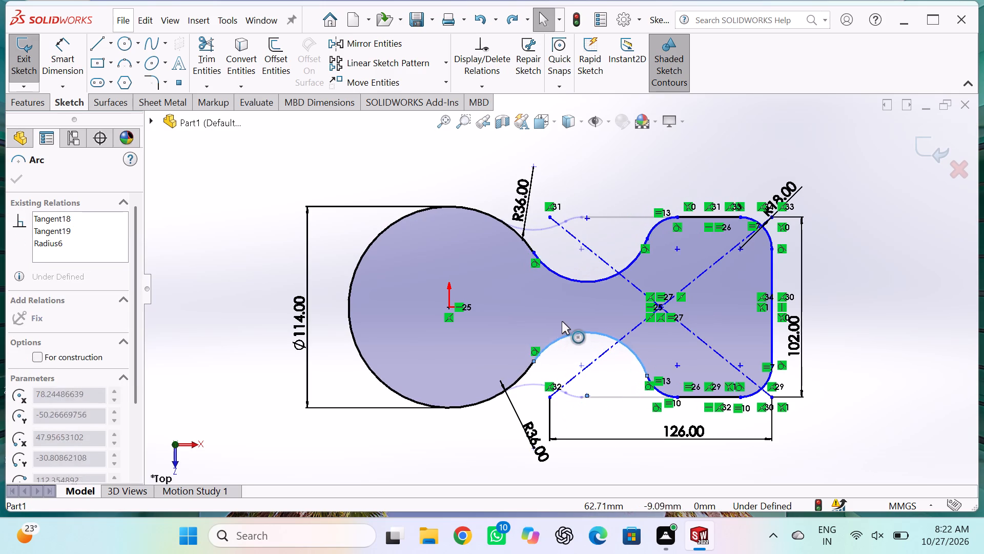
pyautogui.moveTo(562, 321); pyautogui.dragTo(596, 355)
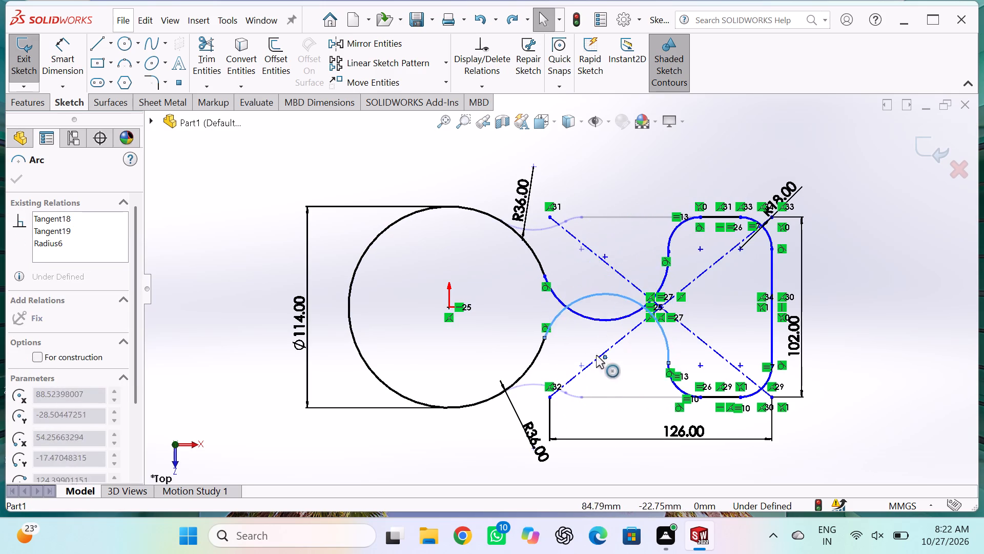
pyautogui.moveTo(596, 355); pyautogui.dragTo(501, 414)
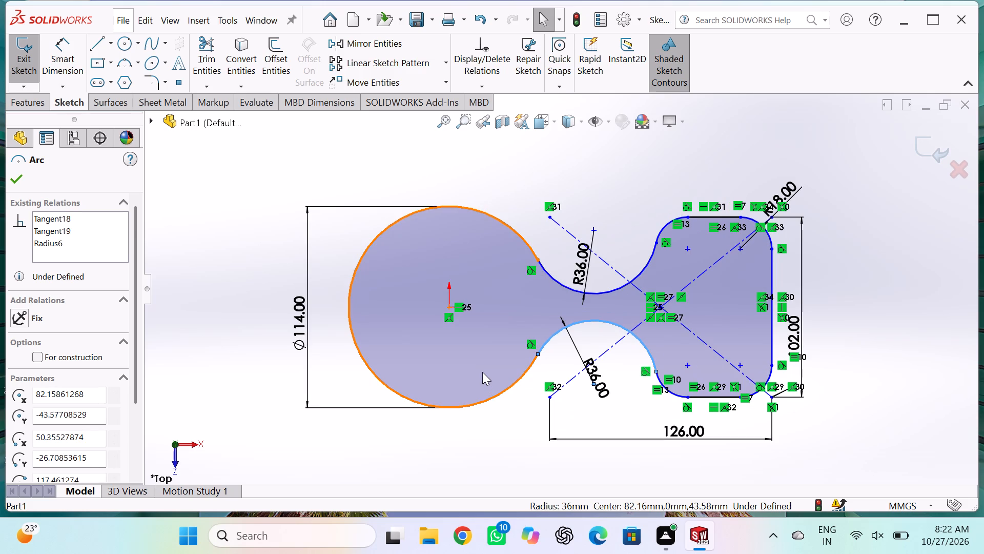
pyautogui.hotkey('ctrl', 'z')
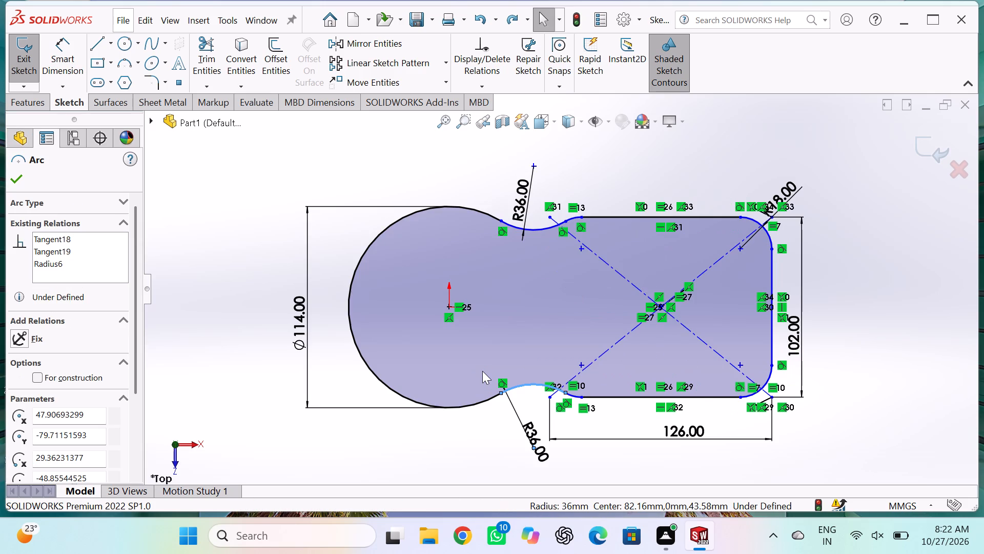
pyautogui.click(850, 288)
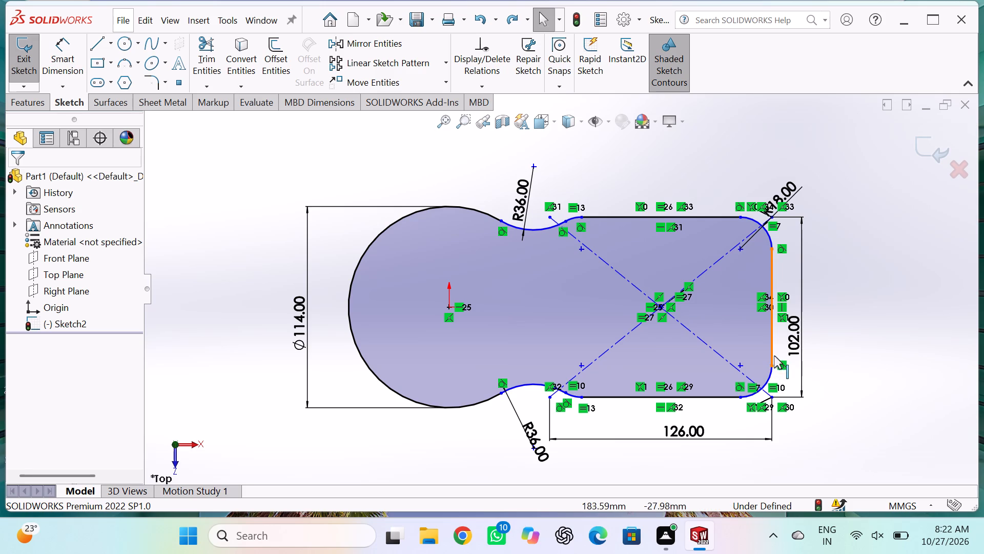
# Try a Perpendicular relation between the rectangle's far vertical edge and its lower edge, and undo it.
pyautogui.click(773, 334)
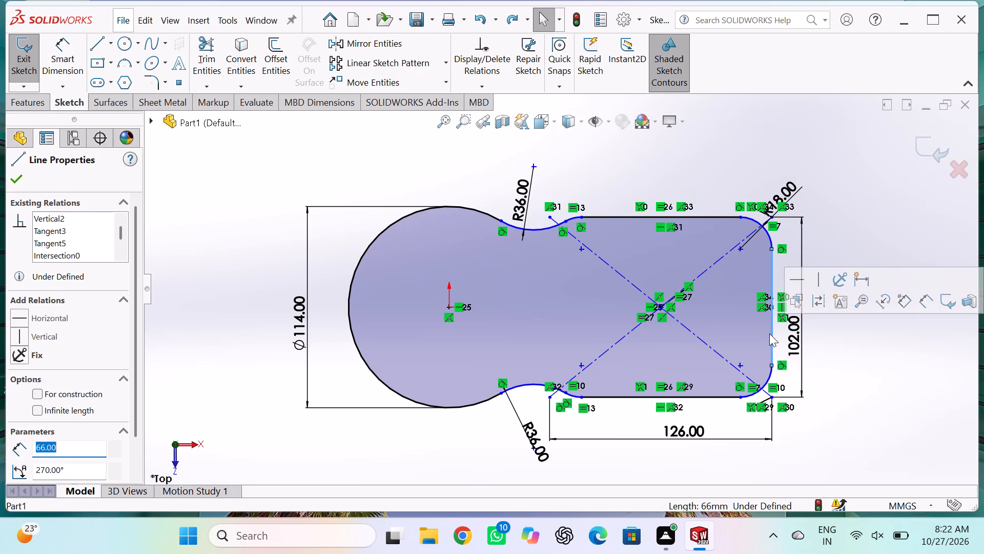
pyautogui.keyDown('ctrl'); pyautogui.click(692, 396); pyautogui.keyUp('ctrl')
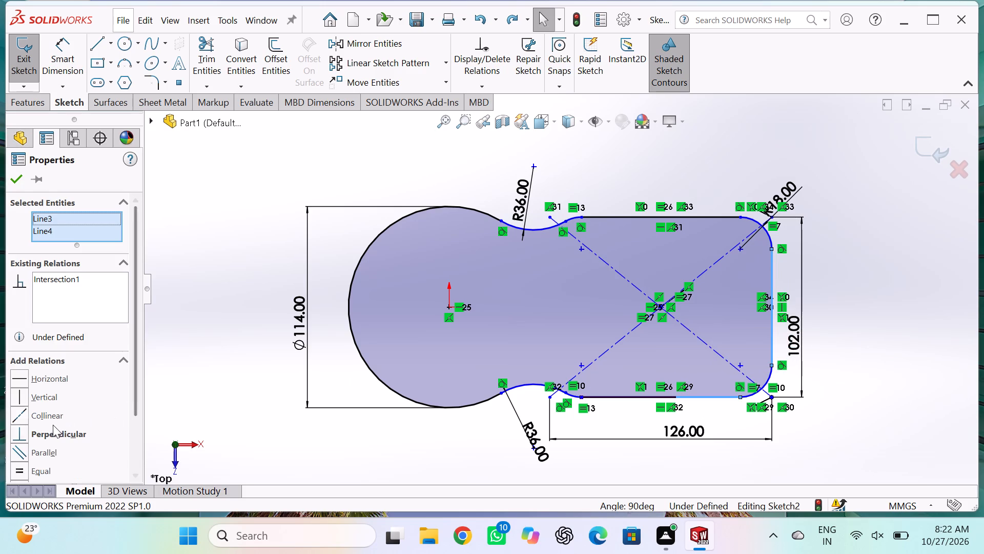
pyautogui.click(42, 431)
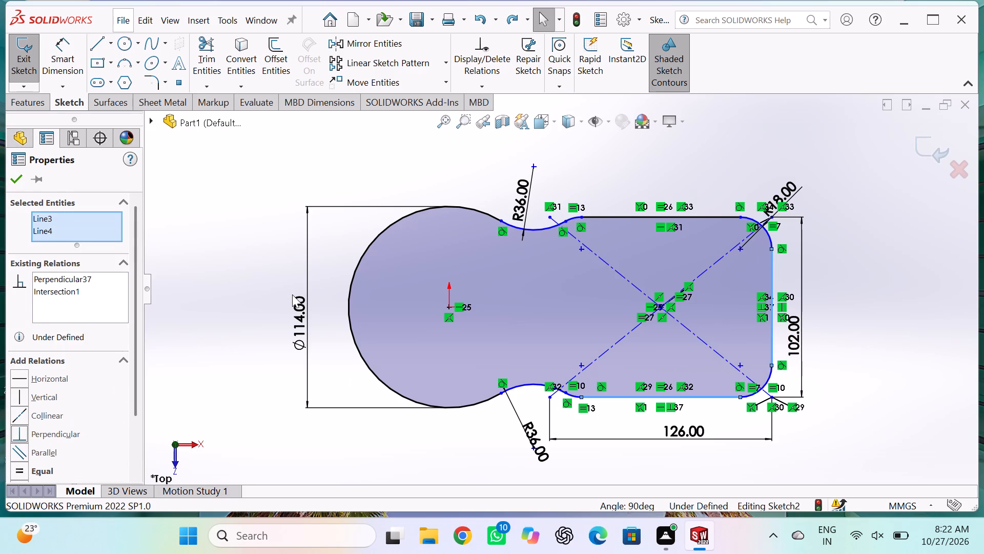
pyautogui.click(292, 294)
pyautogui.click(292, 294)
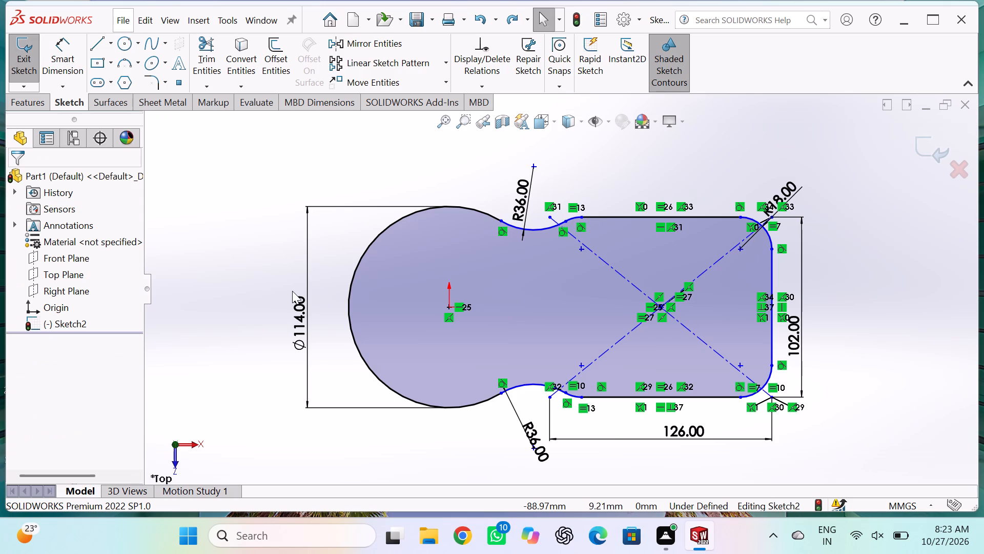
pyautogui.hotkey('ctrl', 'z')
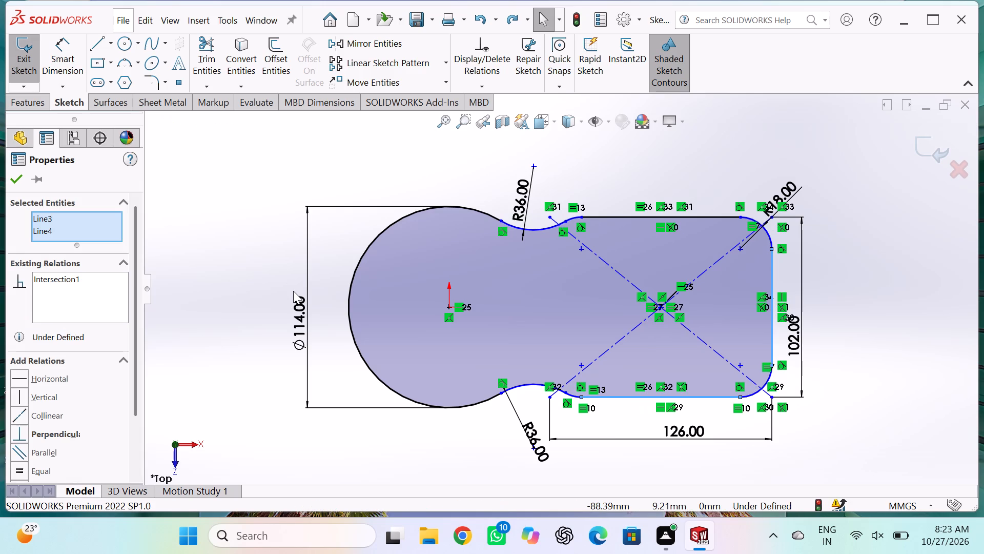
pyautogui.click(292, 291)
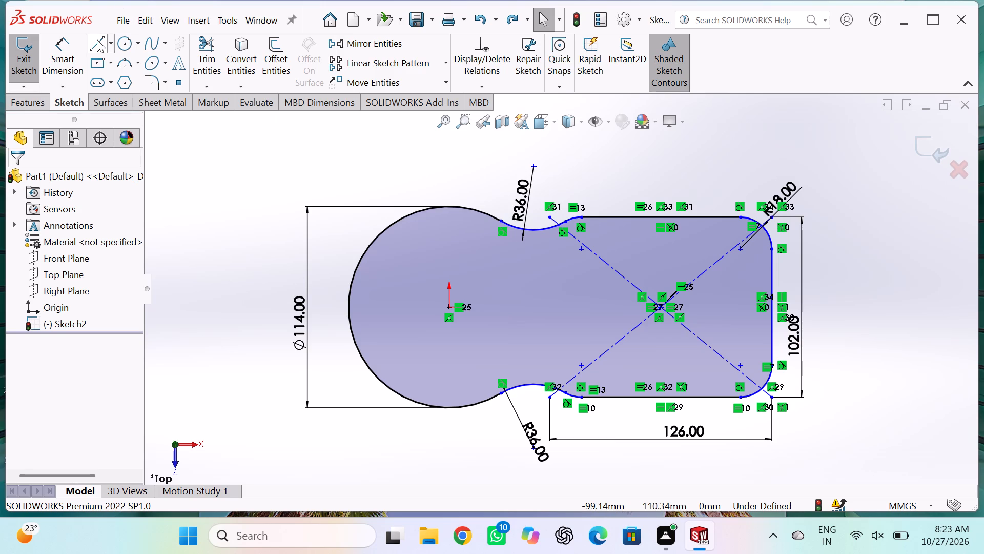
# Sketch a horizontal centerline about 278 mm long from the origin through the rectangle's centre and past its far edge.
pyautogui.click(110, 46)
pyautogui.click(128, 89)
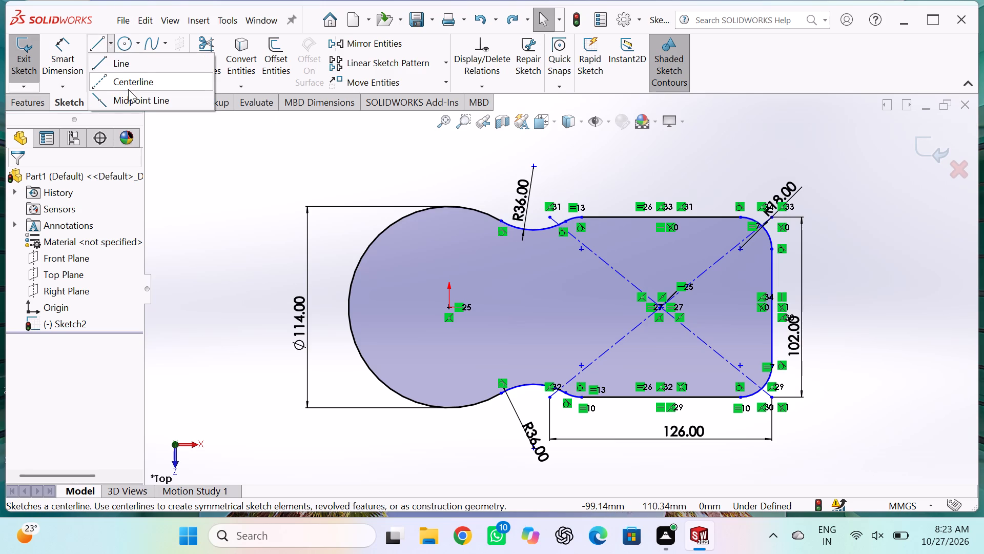
pyautogui.click(448, 307)
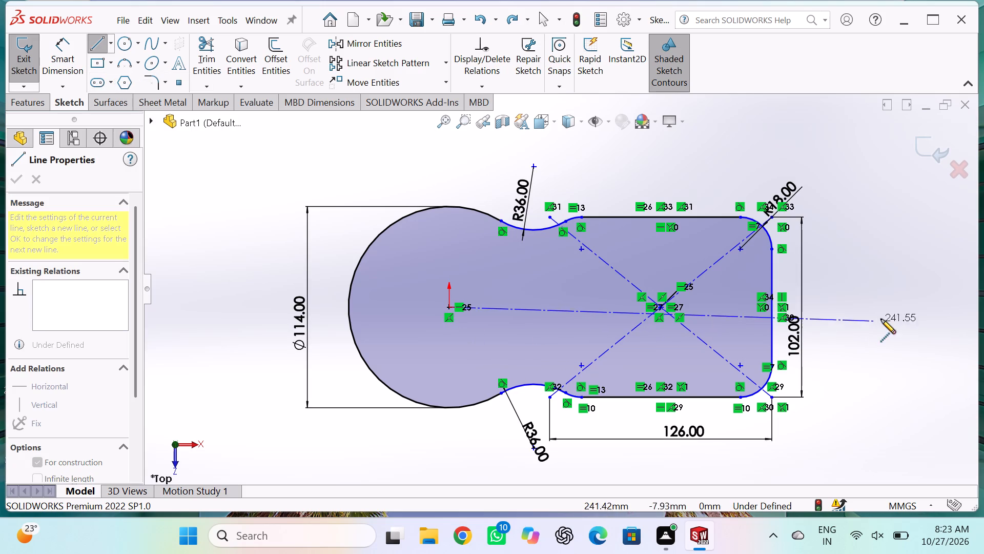
pyautogui.click(939, 310)
pyautogui.rightClick(914, 263)
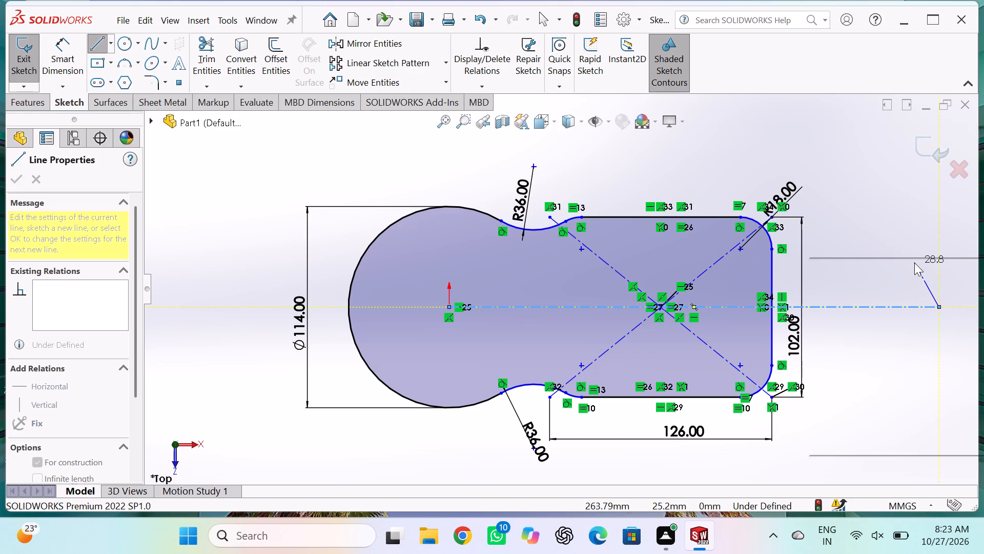
pyautogui.click(825, 276)
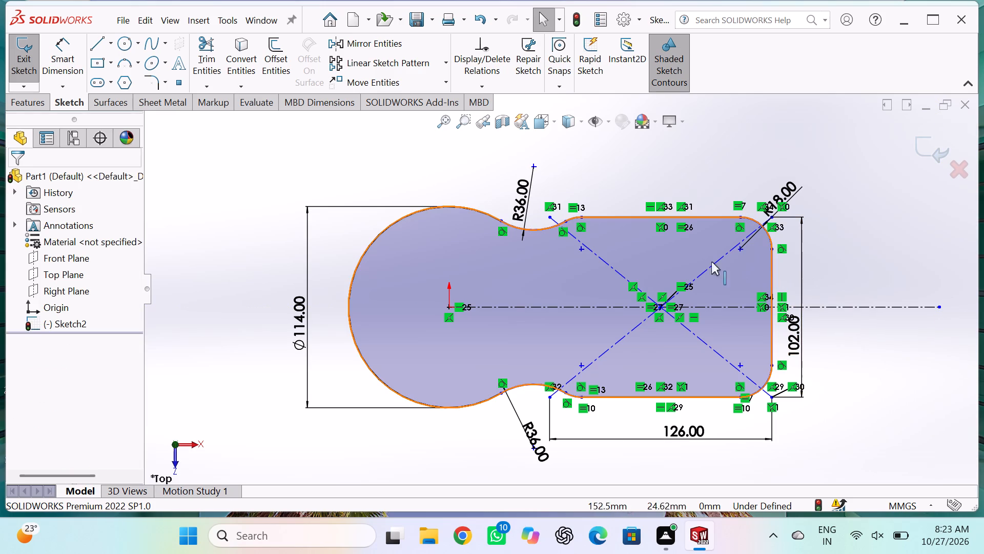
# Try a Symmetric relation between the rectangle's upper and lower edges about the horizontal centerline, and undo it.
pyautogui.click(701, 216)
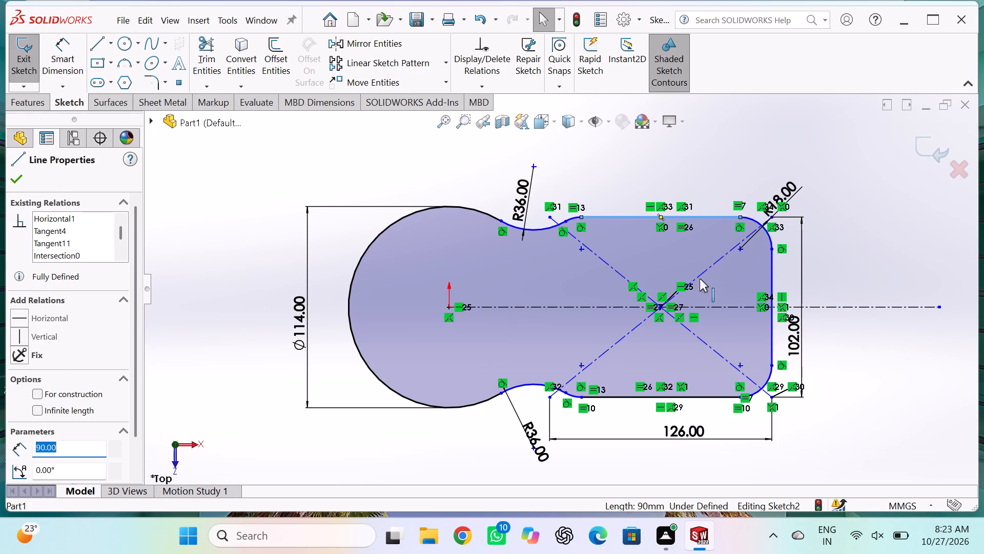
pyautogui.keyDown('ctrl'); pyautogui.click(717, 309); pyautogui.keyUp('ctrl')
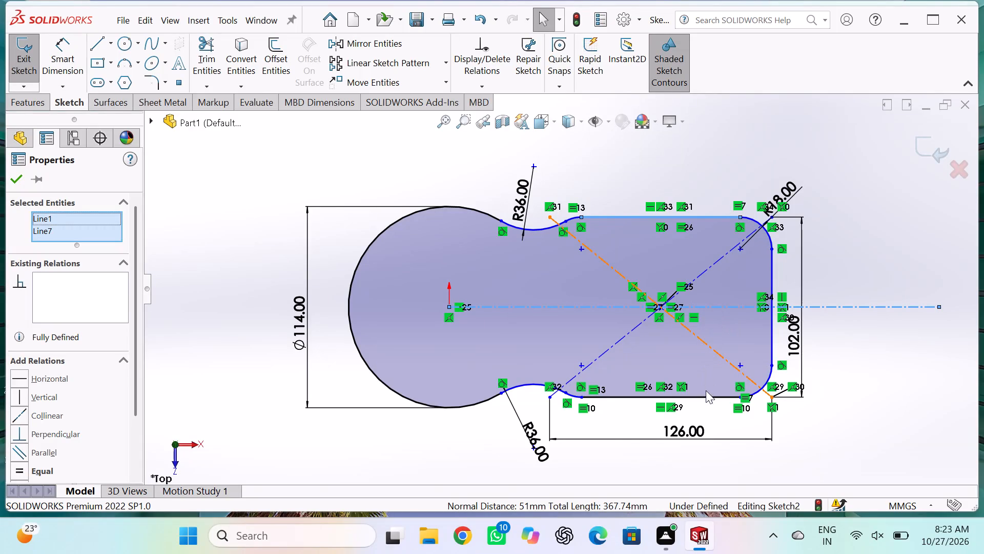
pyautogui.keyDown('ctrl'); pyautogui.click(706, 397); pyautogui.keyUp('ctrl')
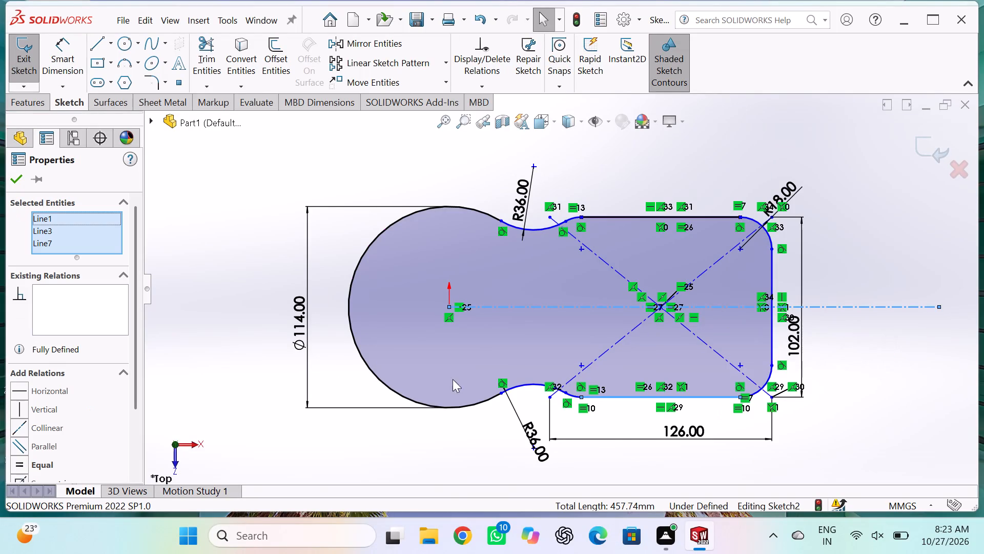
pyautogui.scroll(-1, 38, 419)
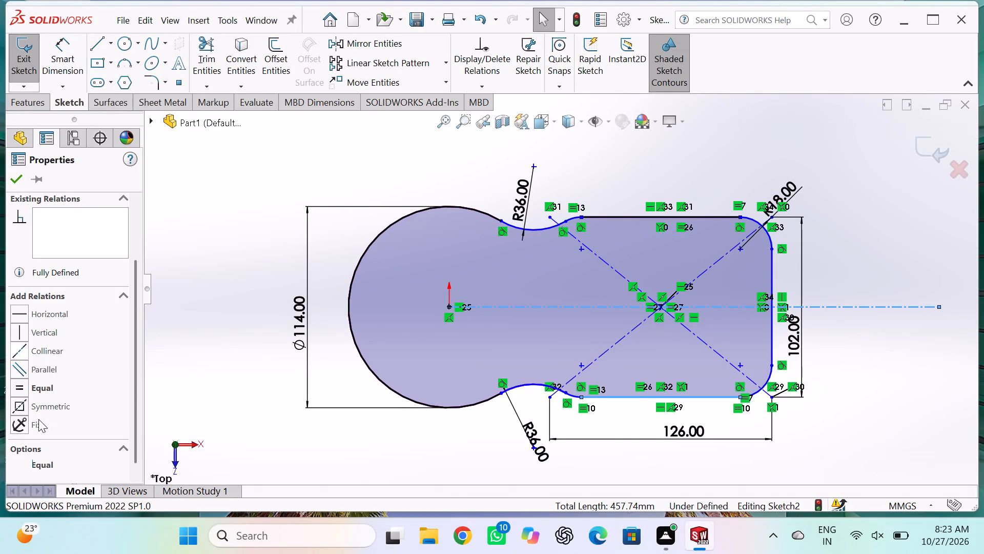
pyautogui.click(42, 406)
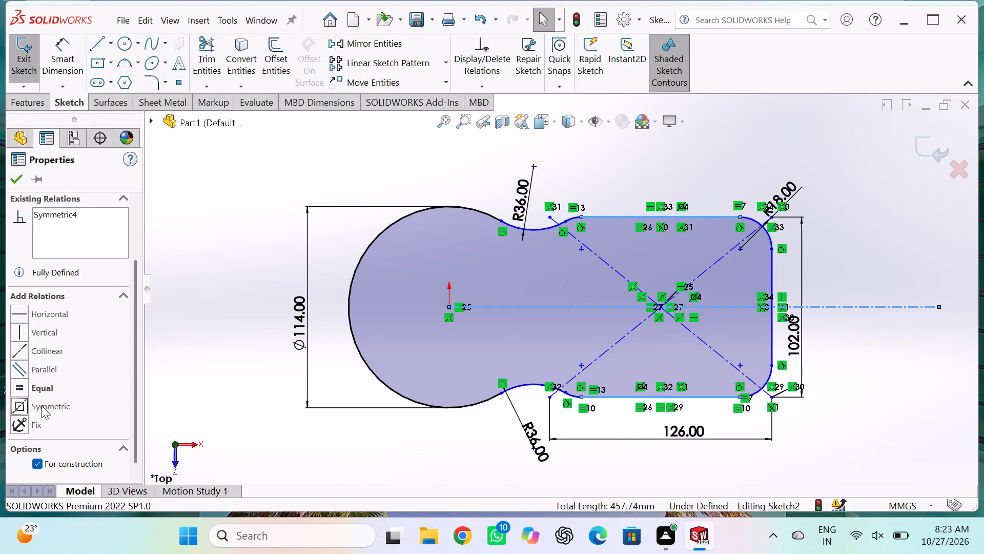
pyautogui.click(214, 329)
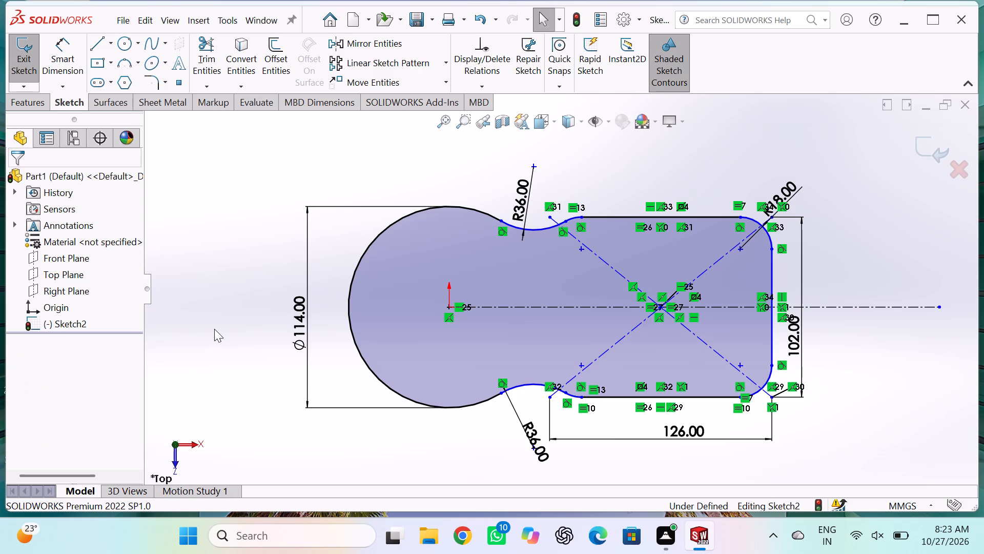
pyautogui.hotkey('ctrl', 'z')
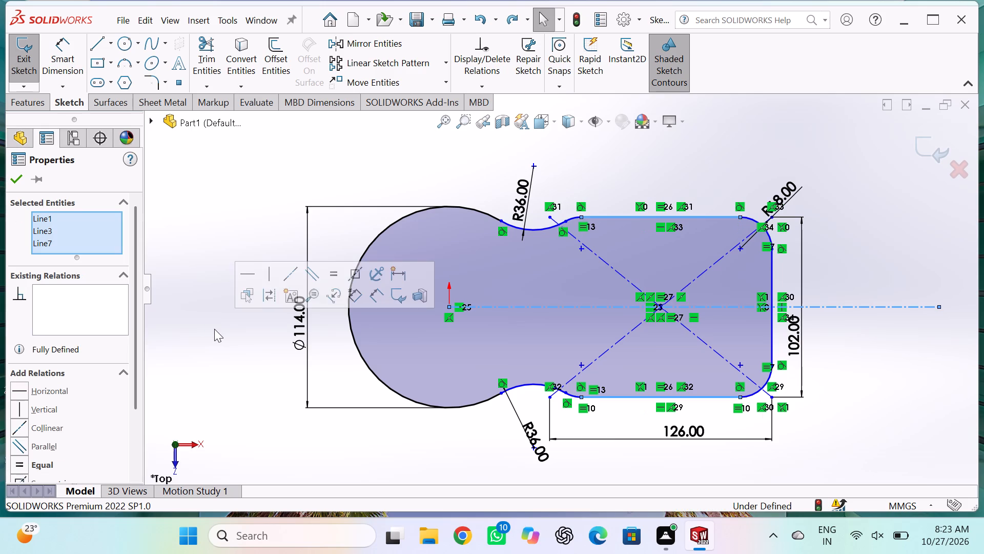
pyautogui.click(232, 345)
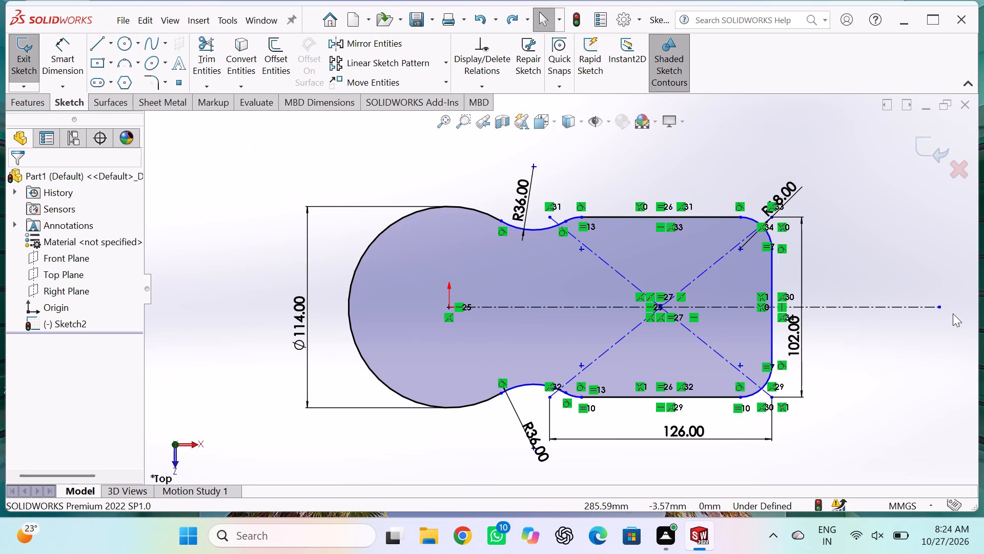
# Move the centerline's free end to the circle's opposite side, at about X -130 mm, and exit the sketch.
pyautogui.moveTo(939, 305); pyautogui.dragTo(935, 305)
pyautogui.moveTo(935, 305); pyautogui.dragTo(219, 266)
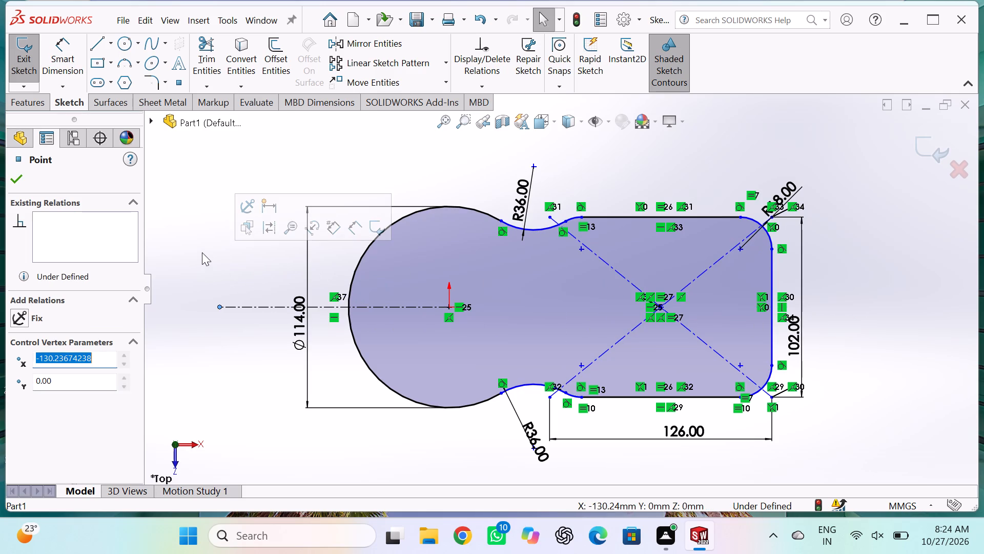
pyautogui.tripleClick(182, 203)
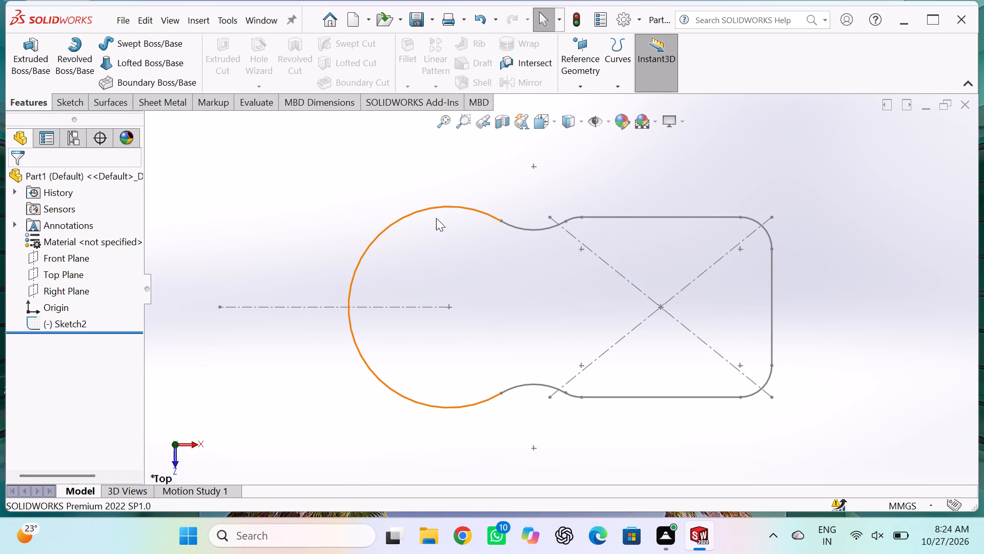
# Reopen the profile sketch for editing.
pyautogui.doubleClick(430, 209)
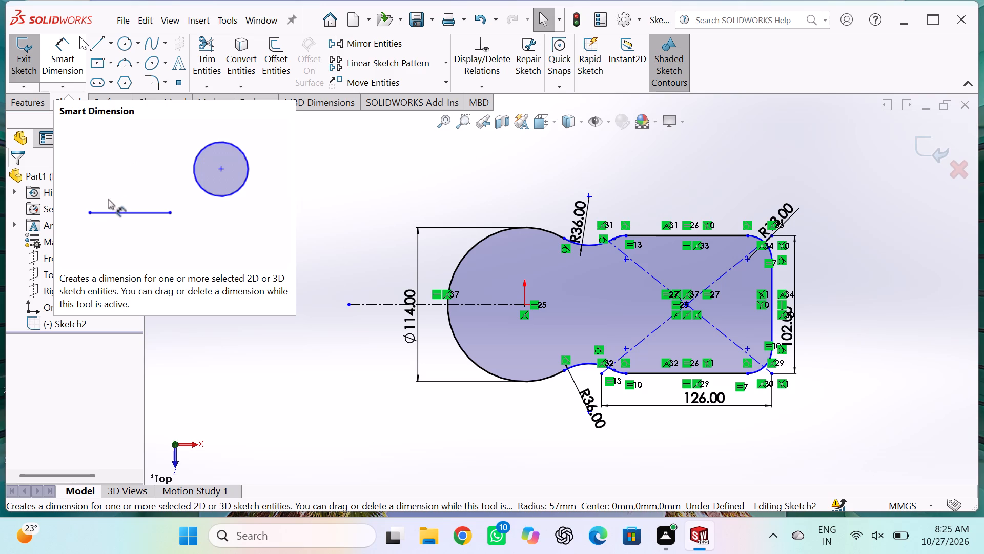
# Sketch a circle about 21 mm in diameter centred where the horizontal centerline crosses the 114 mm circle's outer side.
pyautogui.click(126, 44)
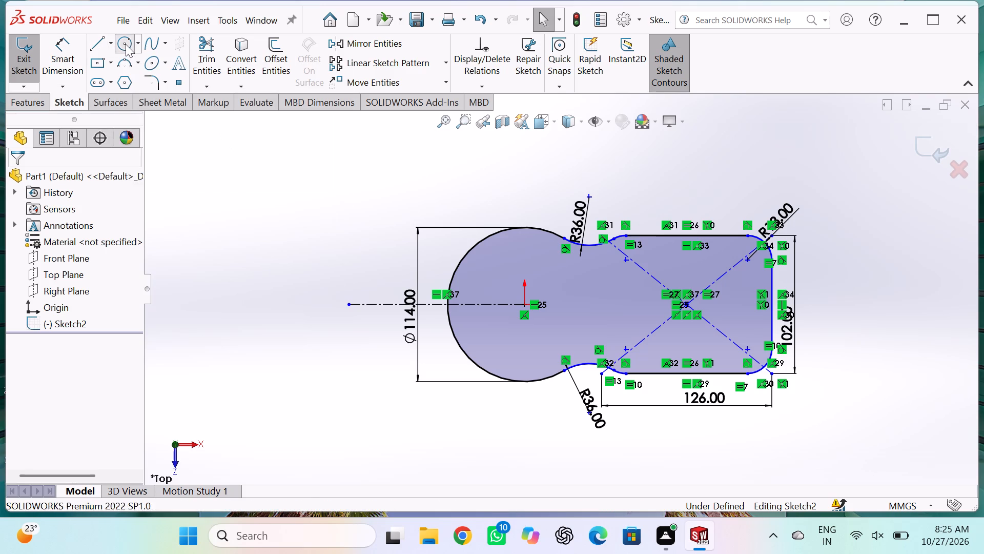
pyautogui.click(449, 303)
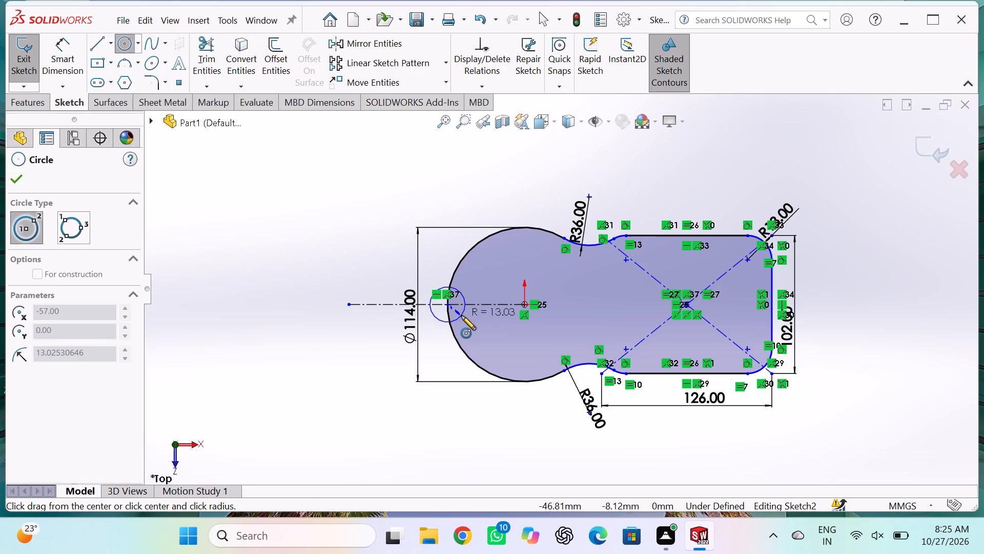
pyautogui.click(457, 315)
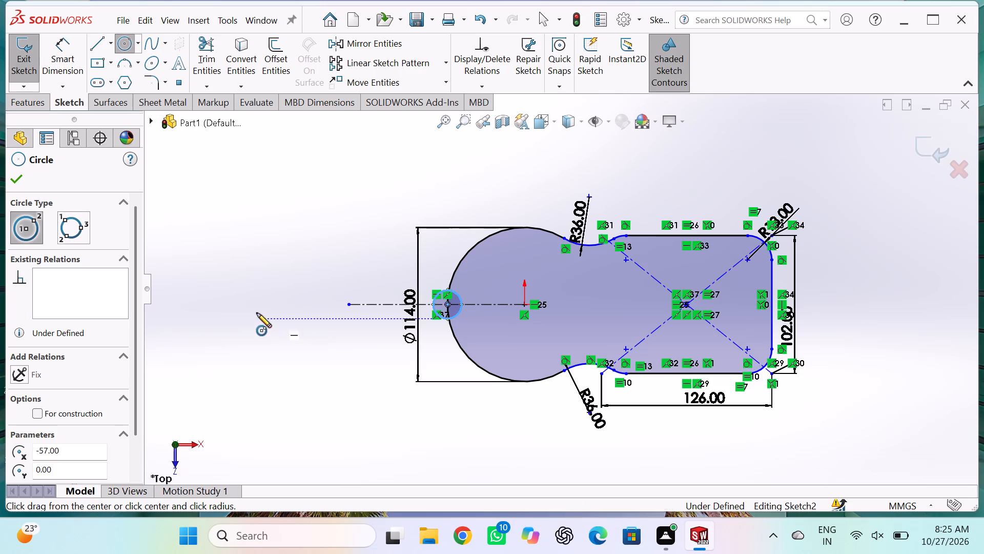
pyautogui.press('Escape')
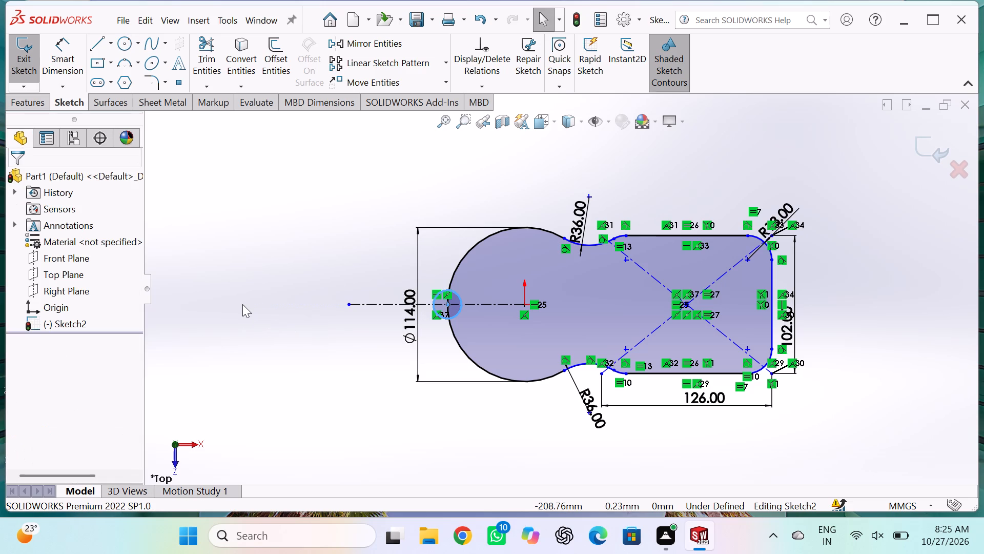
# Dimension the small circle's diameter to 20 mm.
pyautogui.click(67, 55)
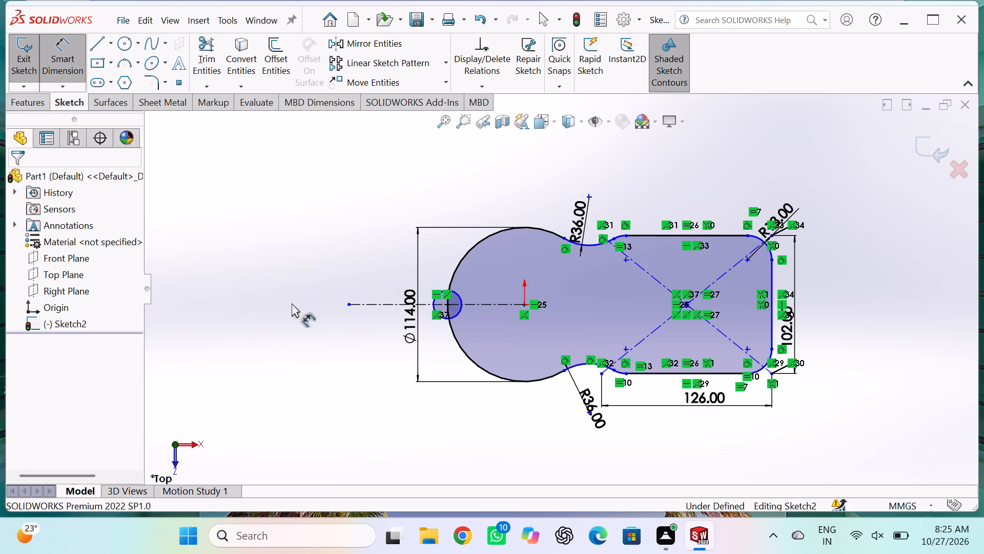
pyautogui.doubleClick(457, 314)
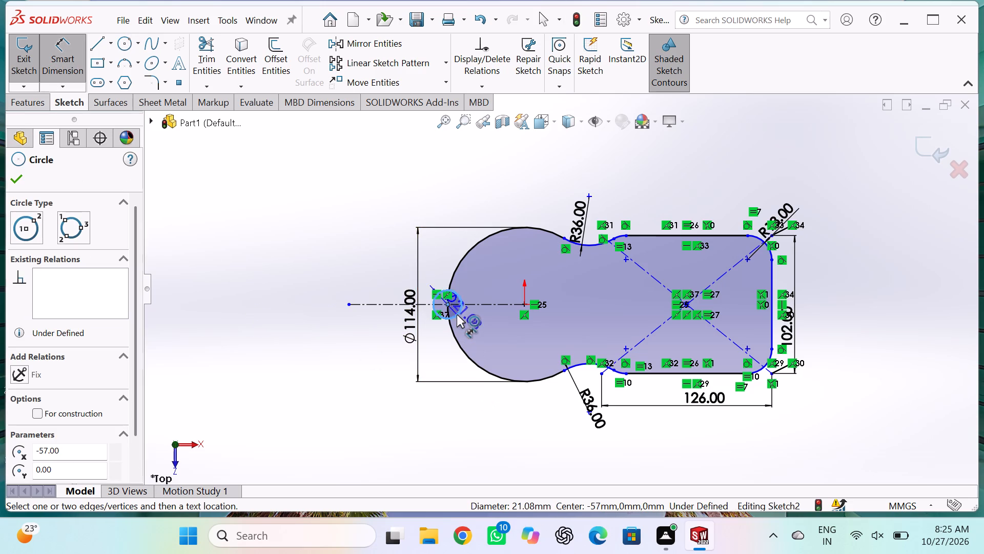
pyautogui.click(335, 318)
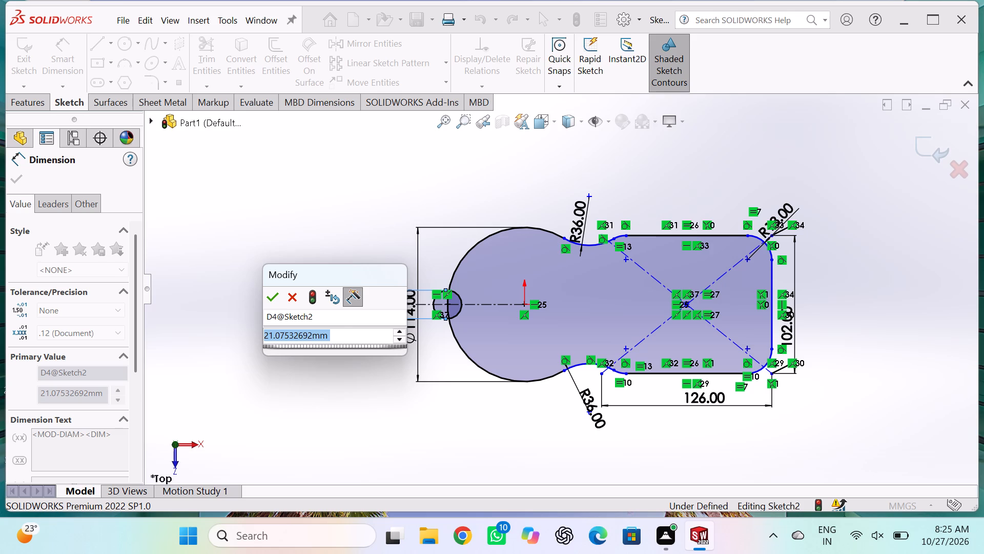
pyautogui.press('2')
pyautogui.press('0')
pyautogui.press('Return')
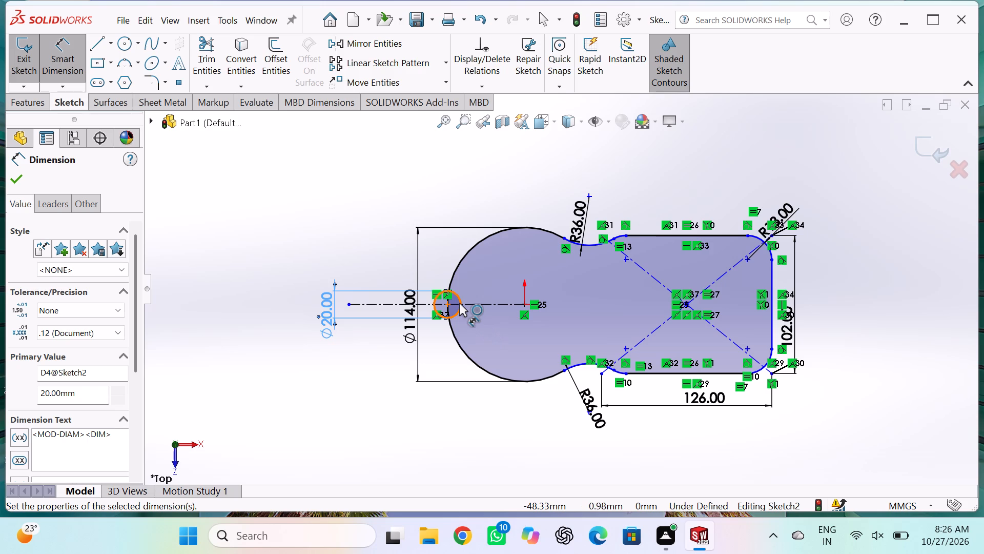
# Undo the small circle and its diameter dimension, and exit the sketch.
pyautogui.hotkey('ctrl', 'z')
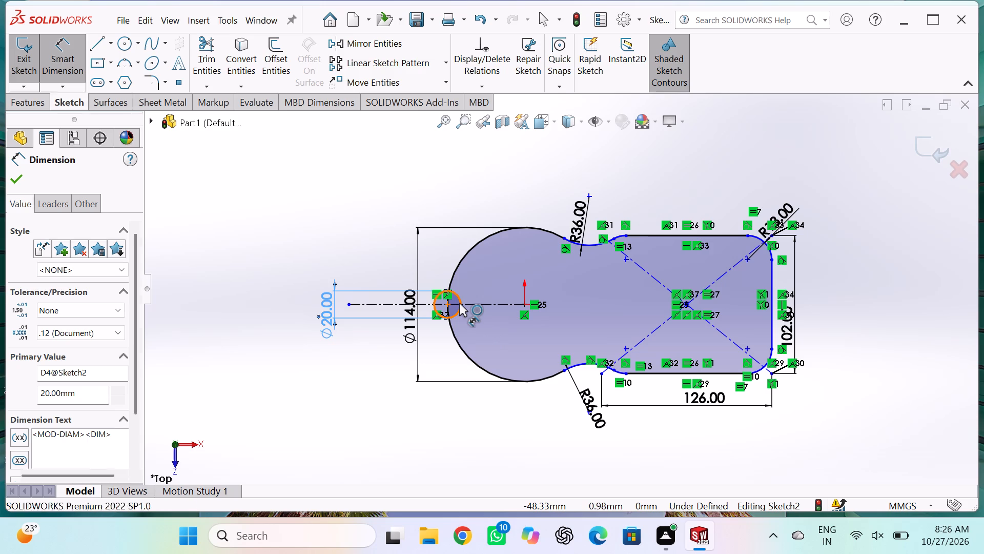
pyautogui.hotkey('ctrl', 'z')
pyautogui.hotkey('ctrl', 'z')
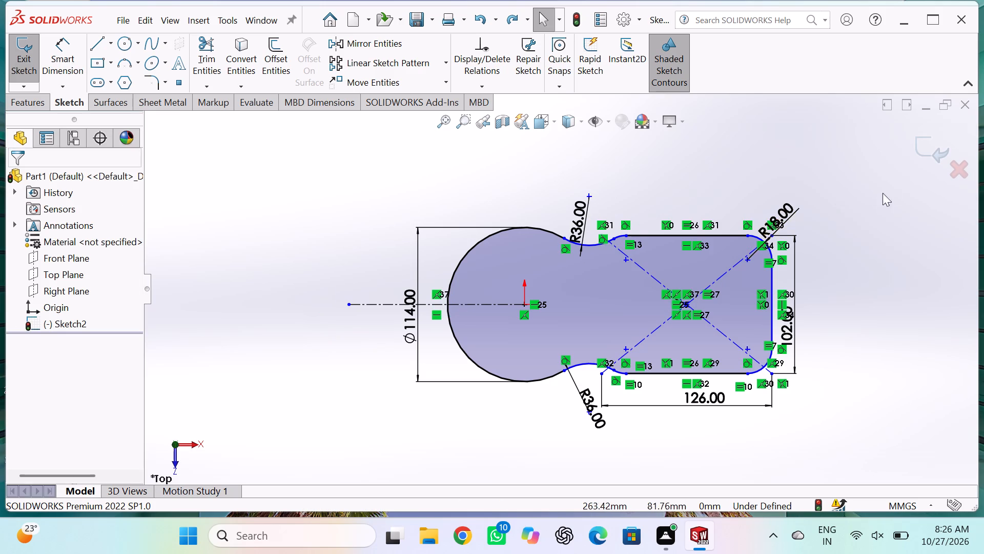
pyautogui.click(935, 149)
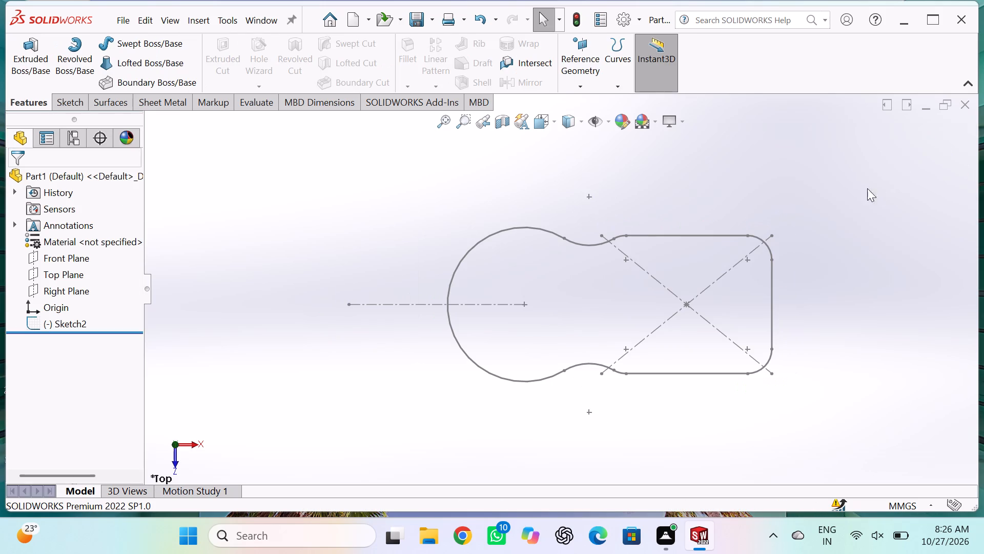
# Extrude the closed profile upward from the sketch plane as a Blind boss with a depth of 69+24 mm.
pyautogui.click(11, 50)
pyautogui.click(696, 236)
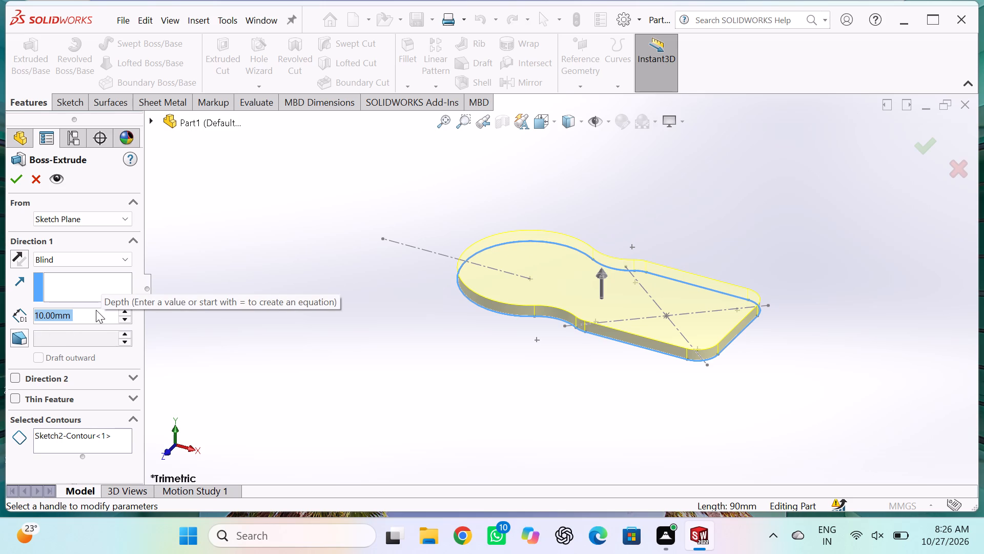
pyautogui.write('69')
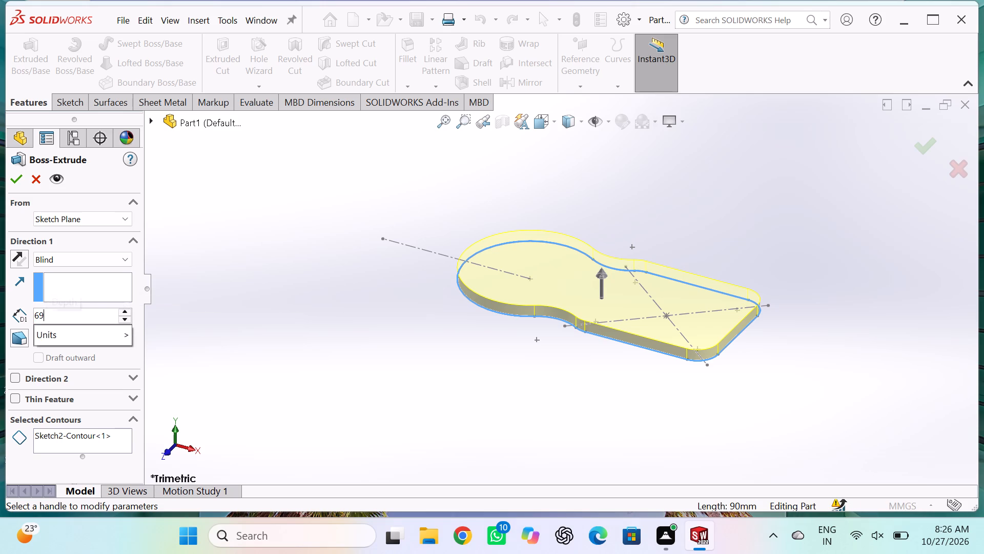
pyautogui.press('=')
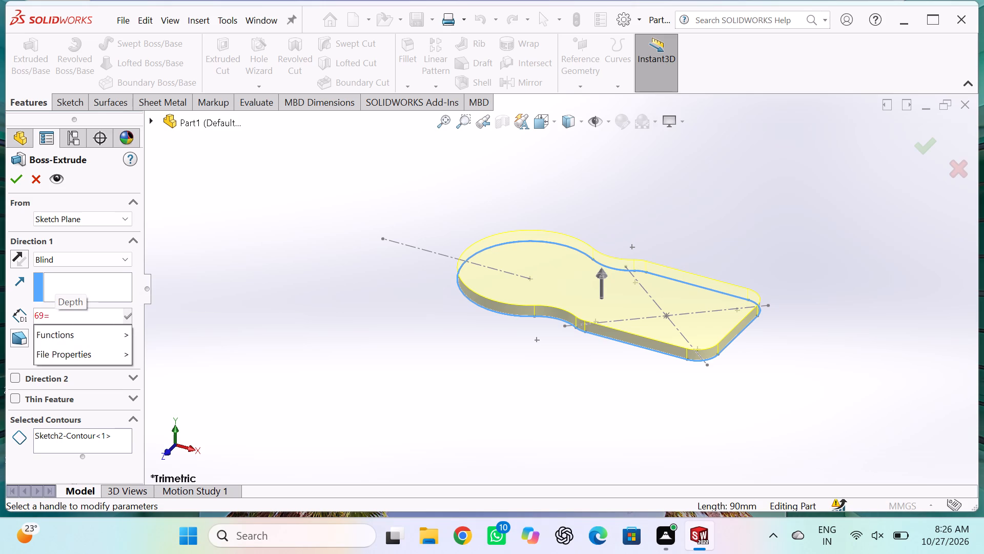
pyautogui.press('BackSpace')
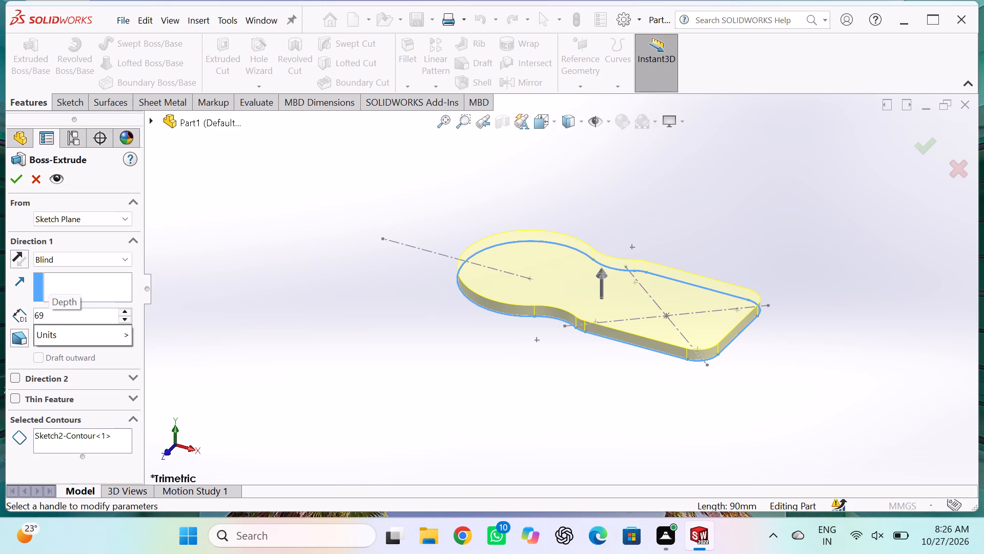
pyautogui.hotkey('shift', '+')
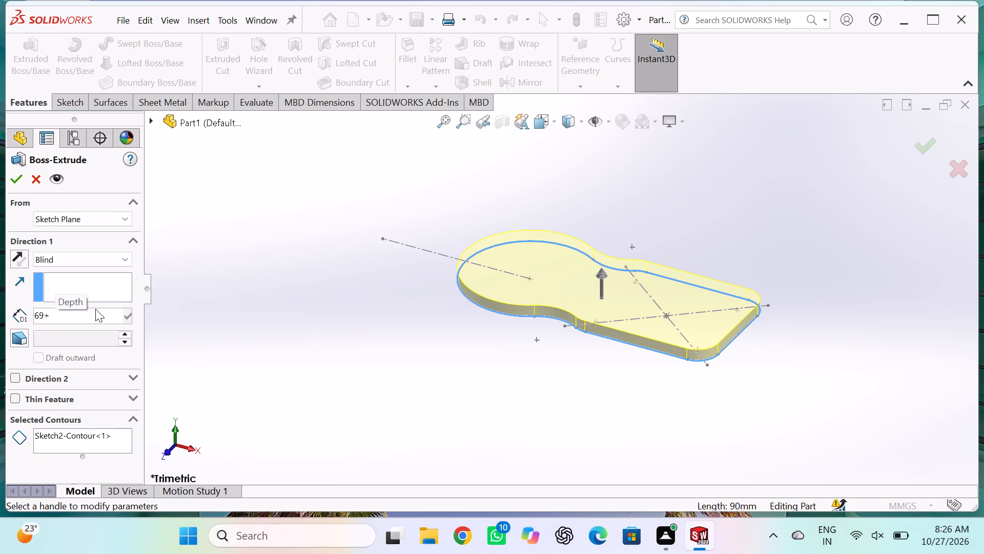
pyautogui.press('2')
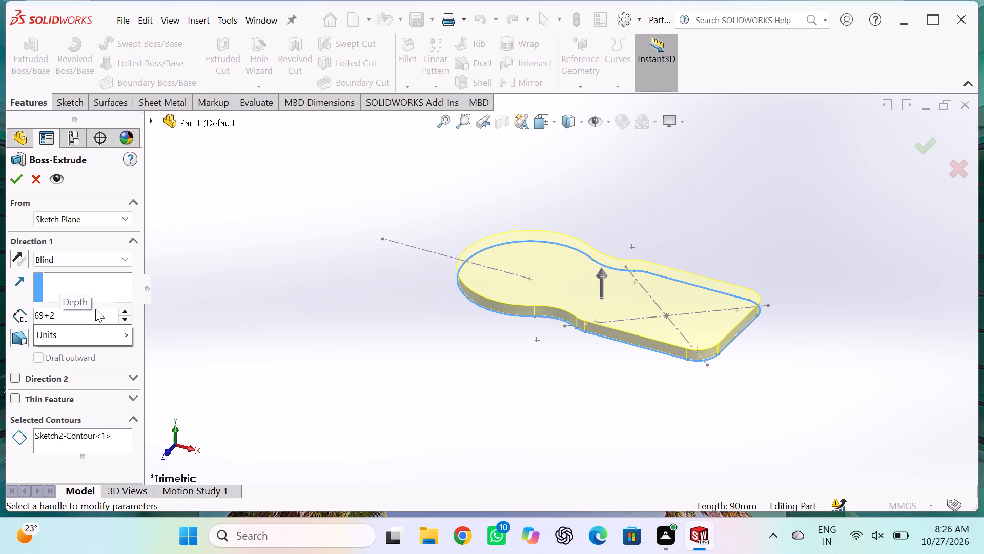
pyautogui.press('4')
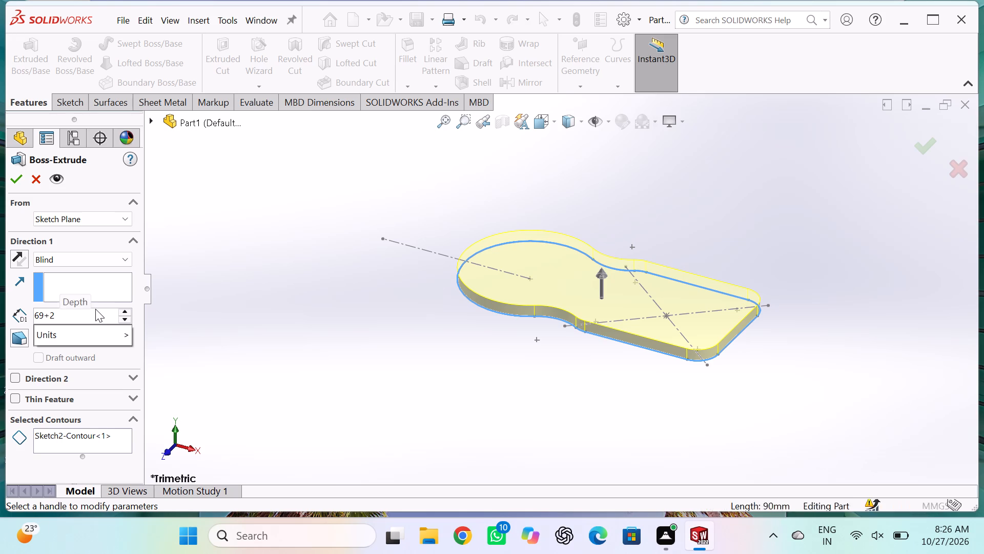
pyautogui.press('Return')
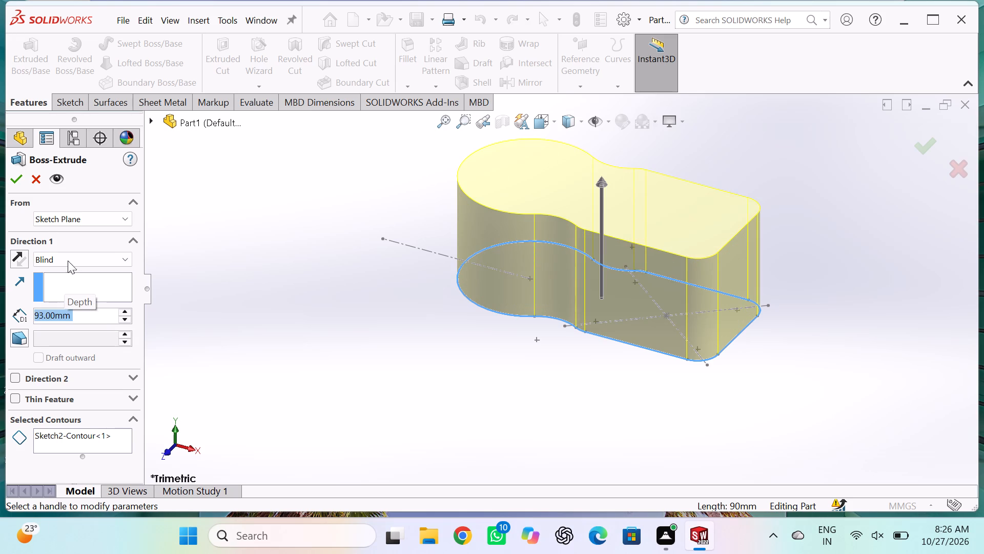
pyautogui.click(14, 181)
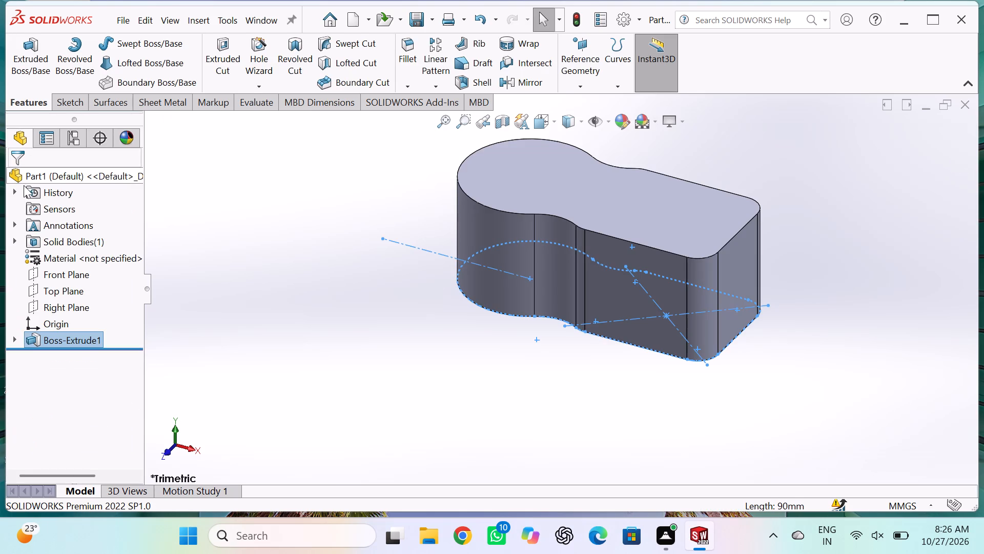
pyautogui.click(399, 339)
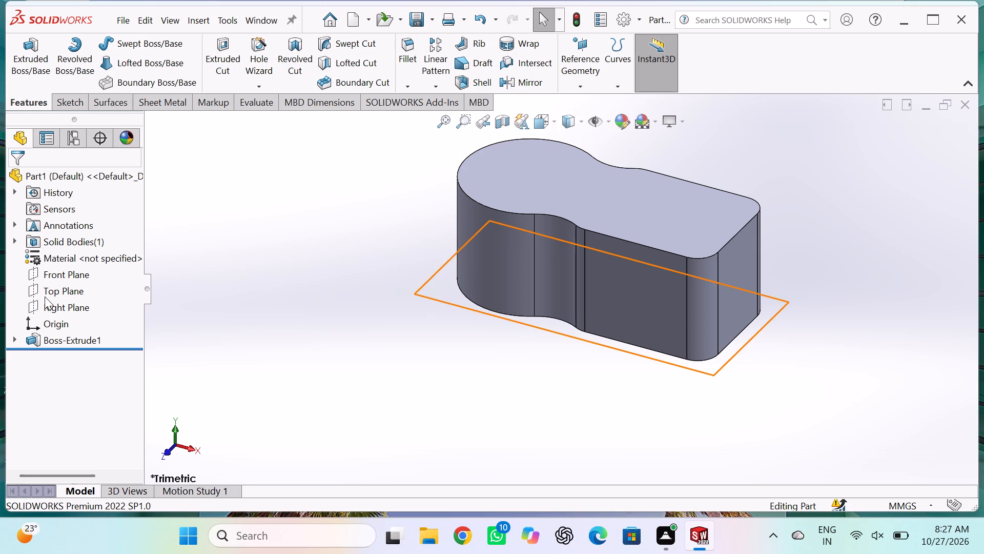
# Start a new sketch on the Front Plane.
pyautogui.click(60, 281)
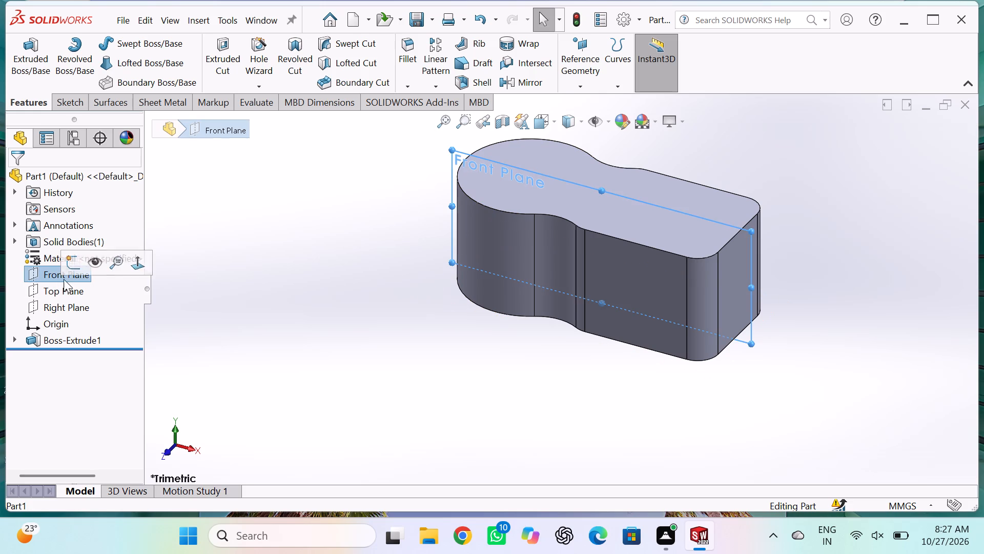
pyautogui.doubleClick(79, 266)
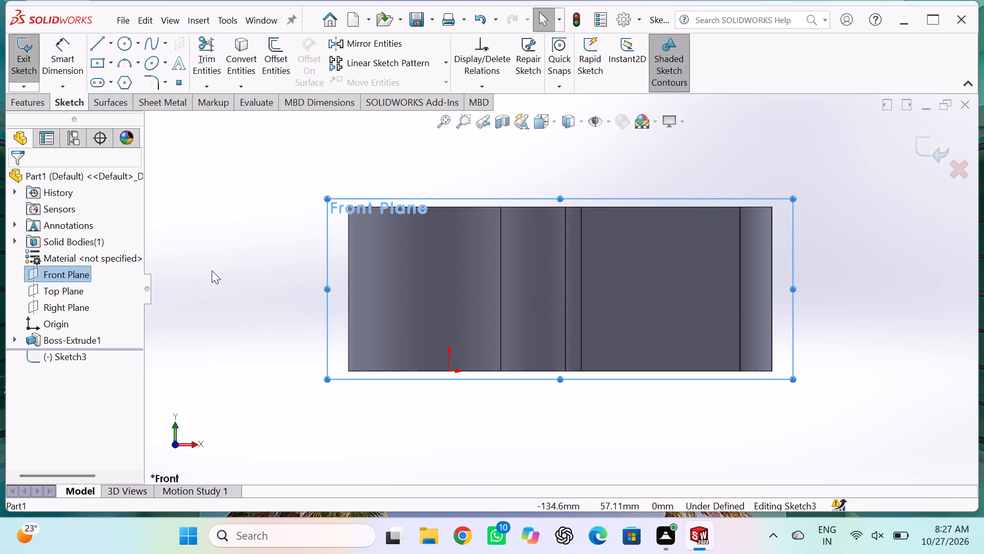
pyautogui.click(93, 38)
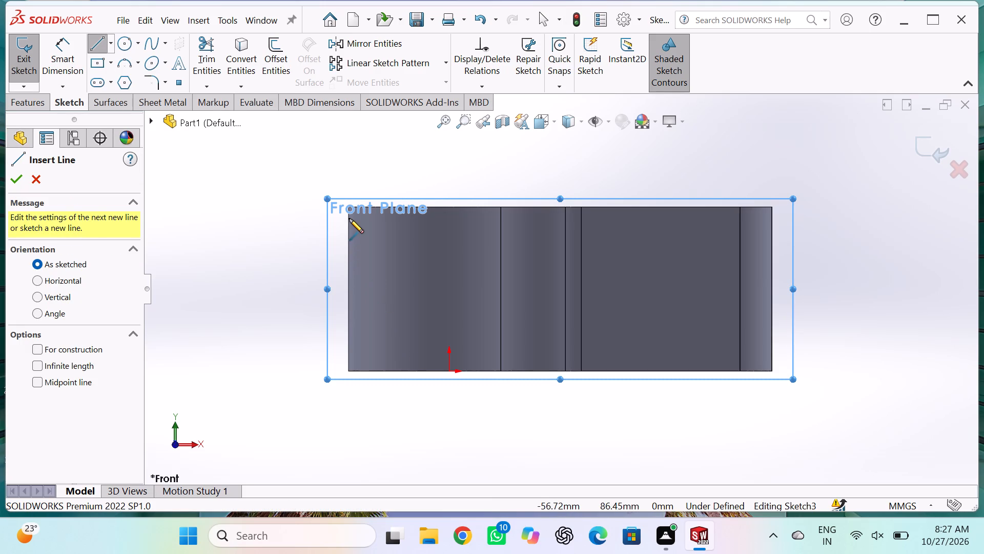
pyautogui.press('Escape')
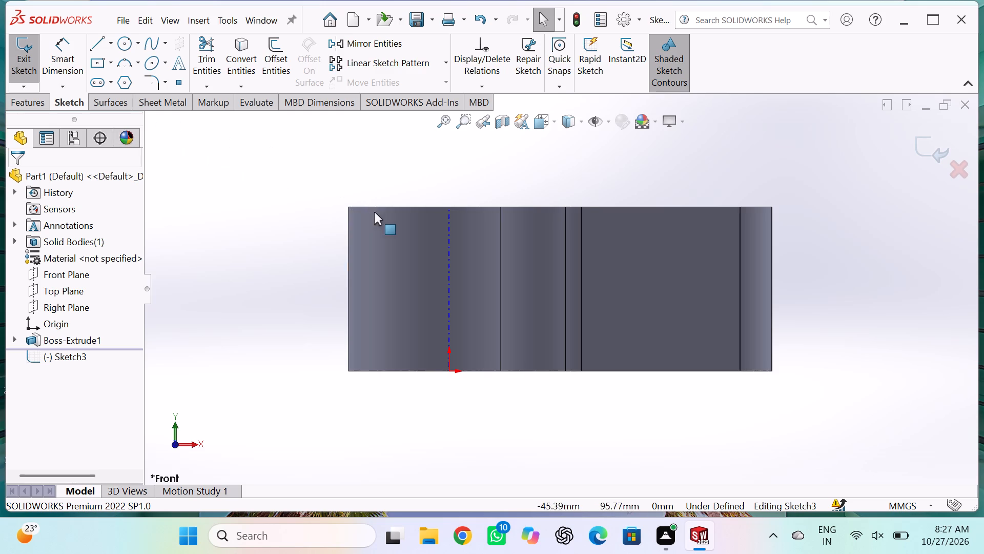
# Convert the body's top, bottom and both outer end edges into sketch entities with Convert Entities, following the full front outline.
pyautogui.click(387, 206)
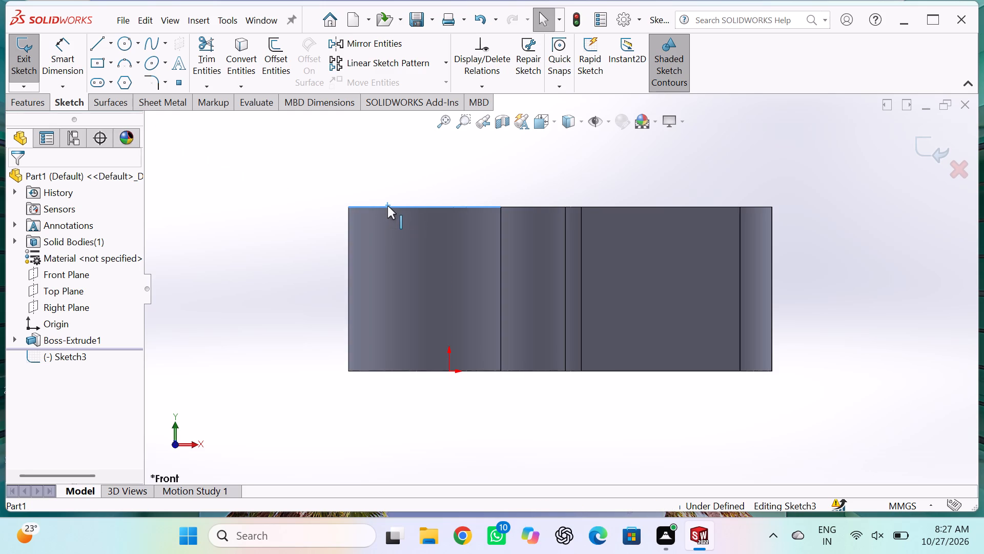
pyautogui.keyDown('ctrl'); pyautogui.click(541, 206); pyautogui.keyUp('ctrl')
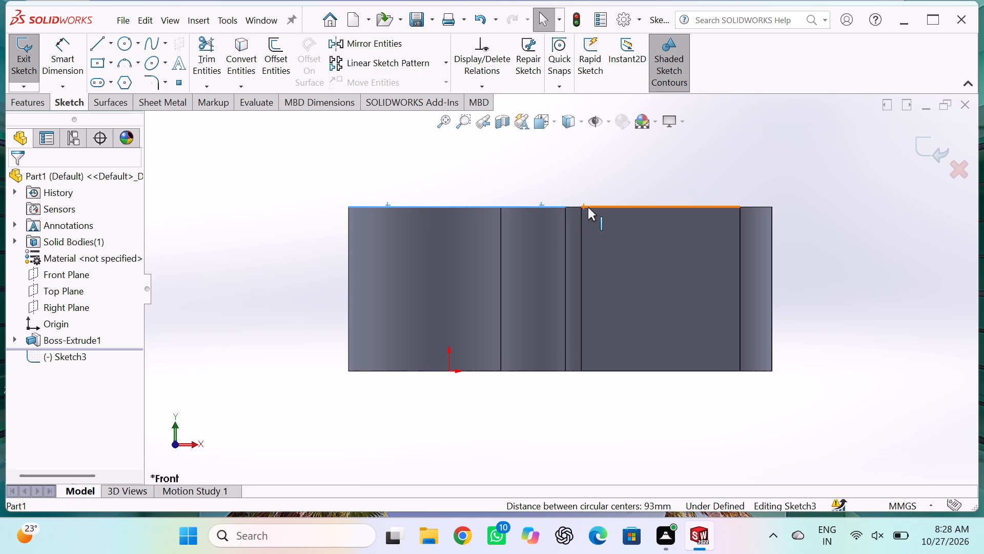
pyautogui.keyDown('ctrl'); pyautogui.click(575, 207); pyautogui.keyUp('ctrl')
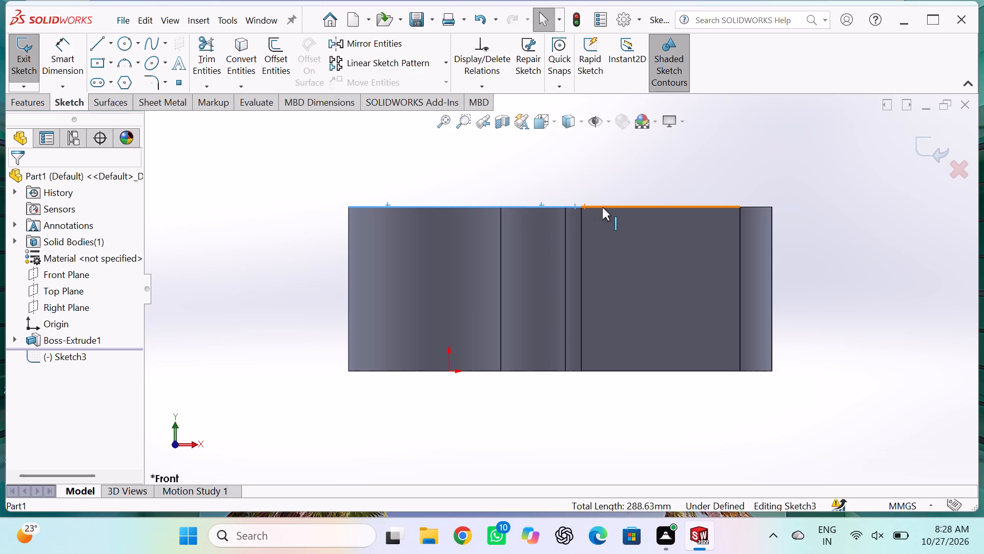
pyautogui.keyDown('ctrl'); pyautogui.click(602, 207); pyautogui.keyUp('ctrl')
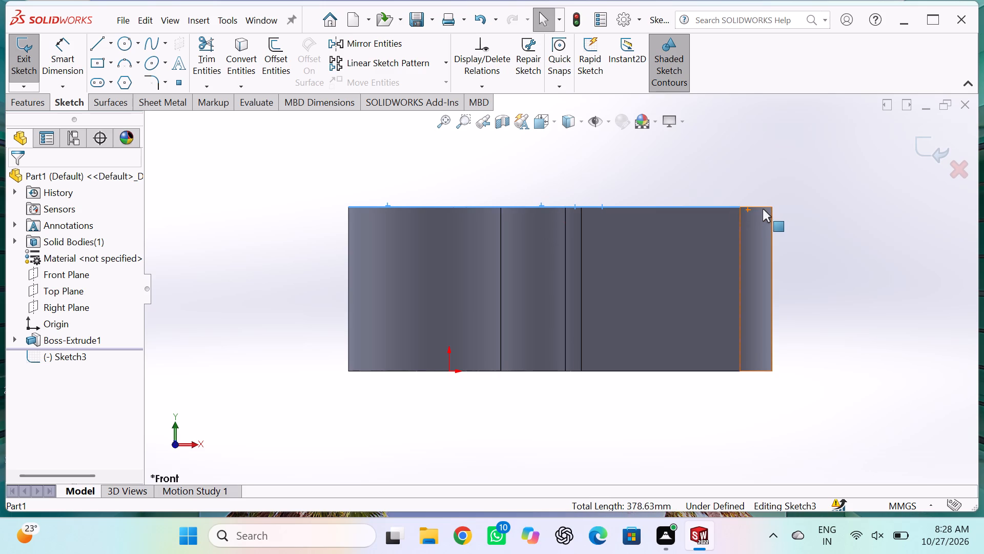
pyautogui.keyDown('ctrl'); pyautogui.doubleClick(759, 208); pyautogui.keyUp('ctrl')
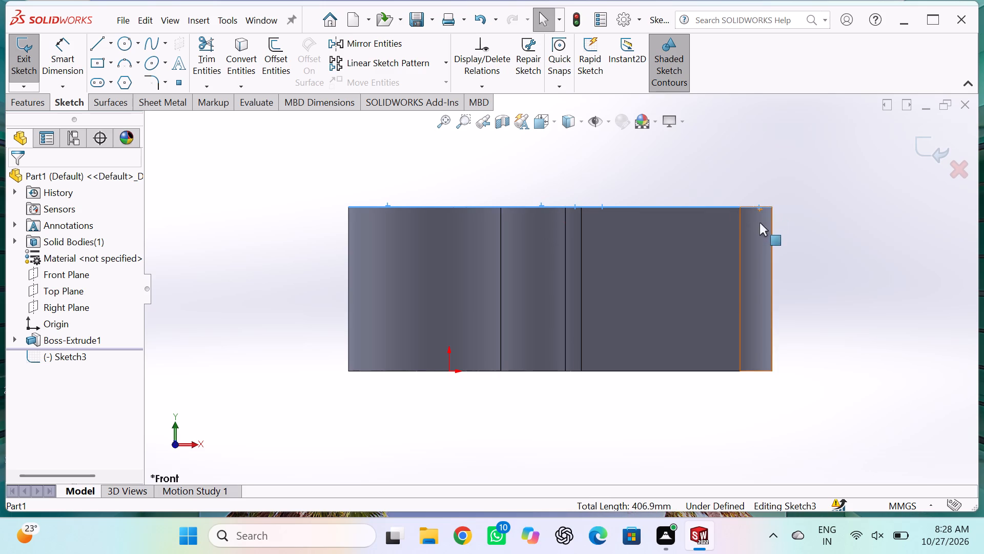
pyautogui.keyDown('ctrl'); pyautogui.click(762, 370); pyautogui.keyUp('ctrl')
pyautogui.keyDown('ctrl'); pyautogui.click(773, 339); pyautogui.keyUp('ctrl')
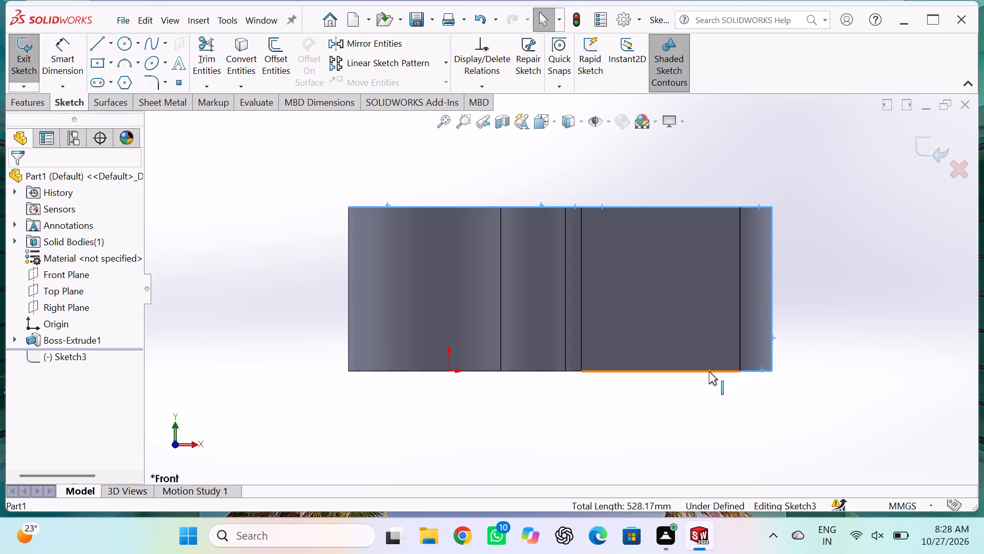
pyautogui.keyDown('ctrl'); pyautogui.click(709, 371); pyautogui.keyUp('ctrl')
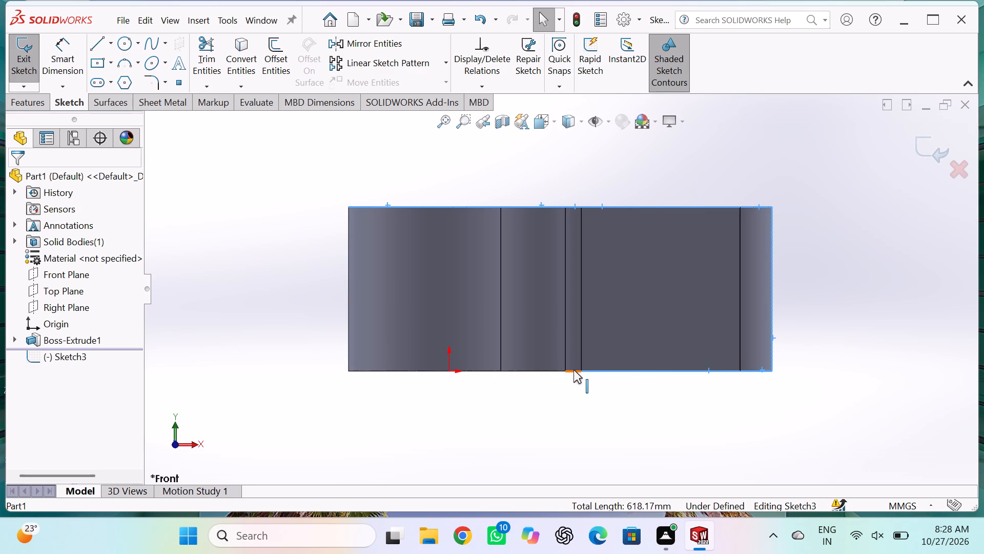
pyautogui.keyDown('ctrl'); pyautogui.click(573, 370); pyautogui.keyUp('ctrl')
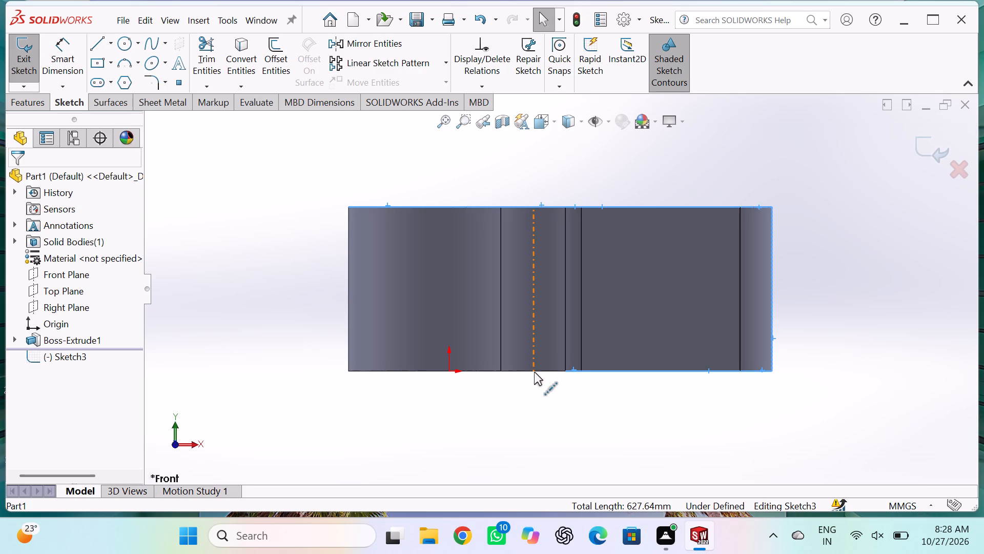
pyautogui.keyDown('ctrl'); pyautogui.doubleClick(539, 372); pyautogui.keyUp('ctrl')
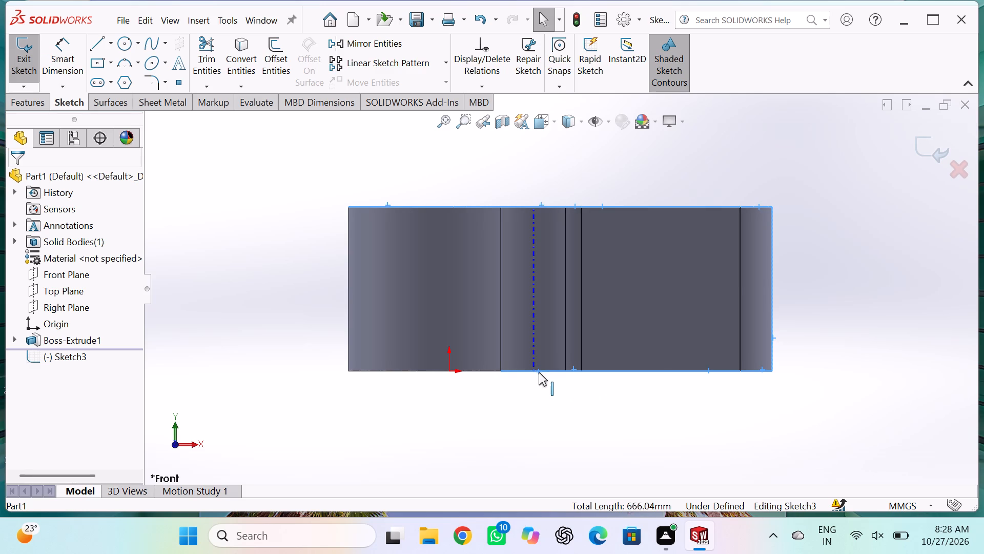
pyautogui.keyDown('ctrl'); pyautogui.click(484, 372); pyautogui.keyUp('ctrl')
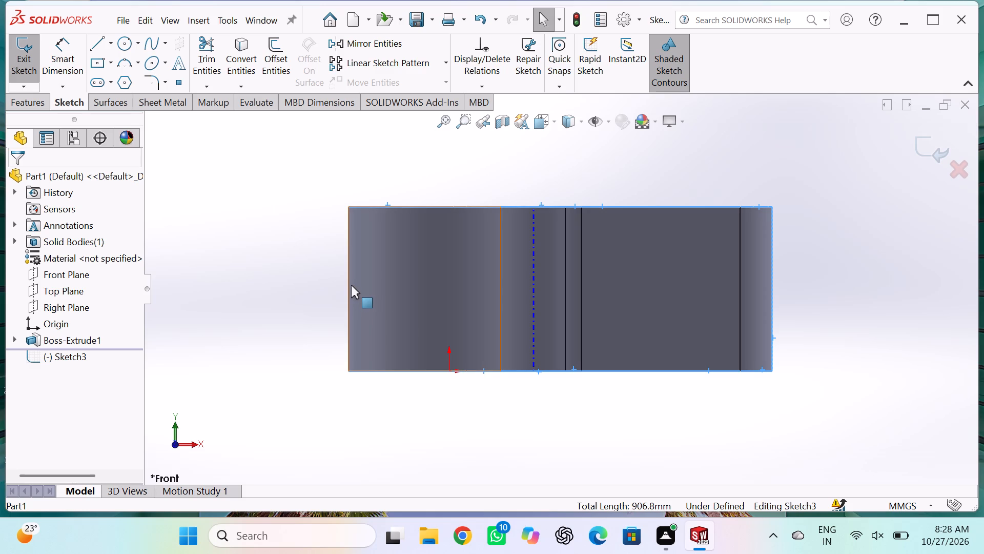
pyautogui.keyDown('ctrl'); pyautogui.click(347, 249); pyautogui.keyUp('ctrl')
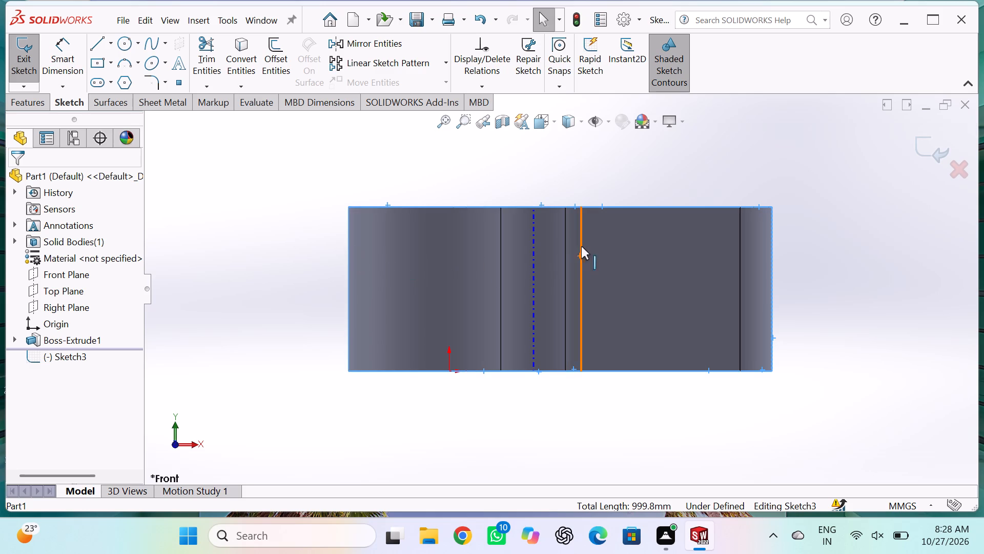
pyautogui.click(245, 47)
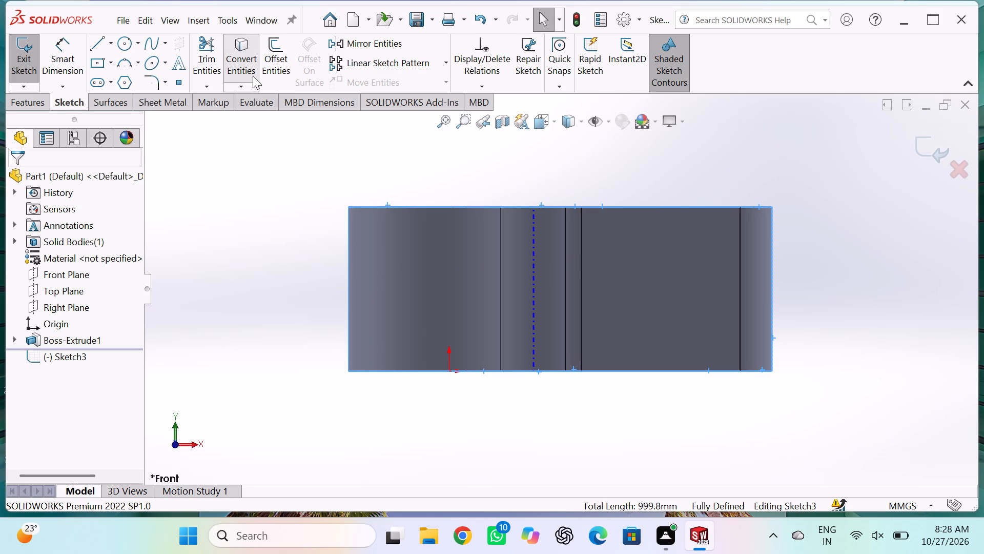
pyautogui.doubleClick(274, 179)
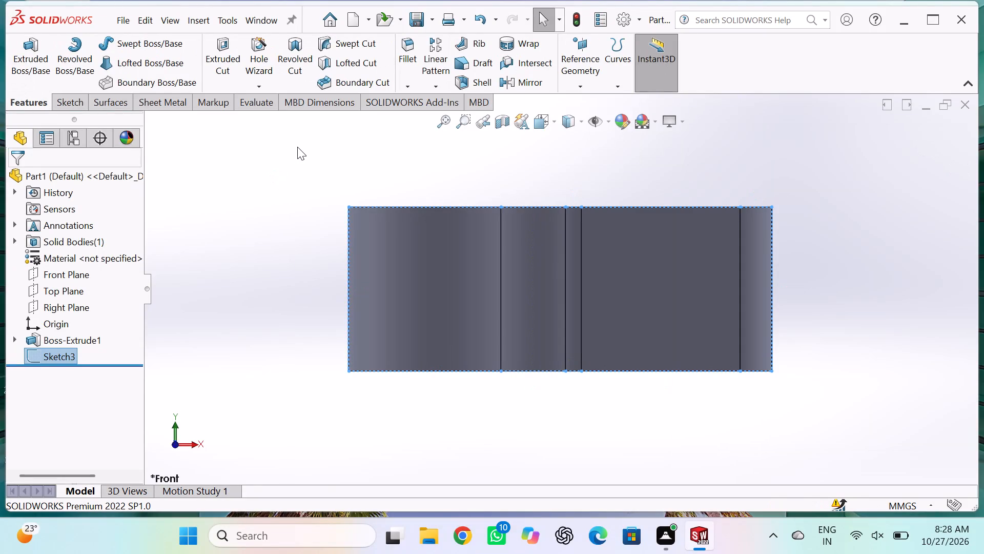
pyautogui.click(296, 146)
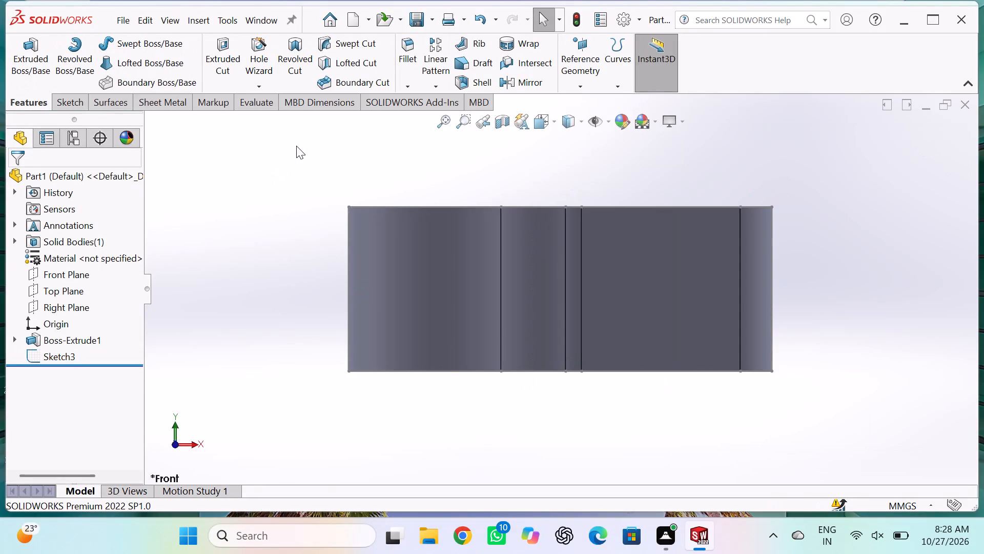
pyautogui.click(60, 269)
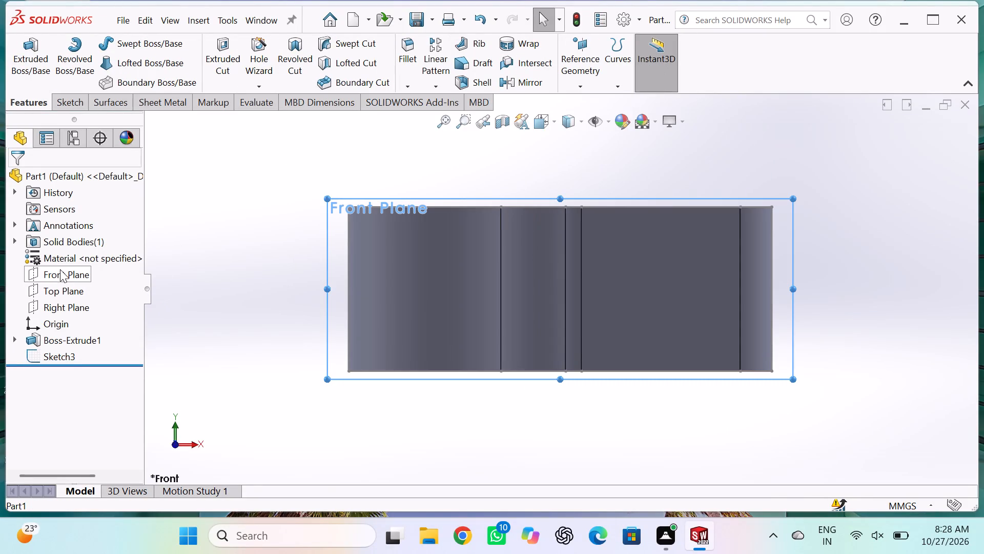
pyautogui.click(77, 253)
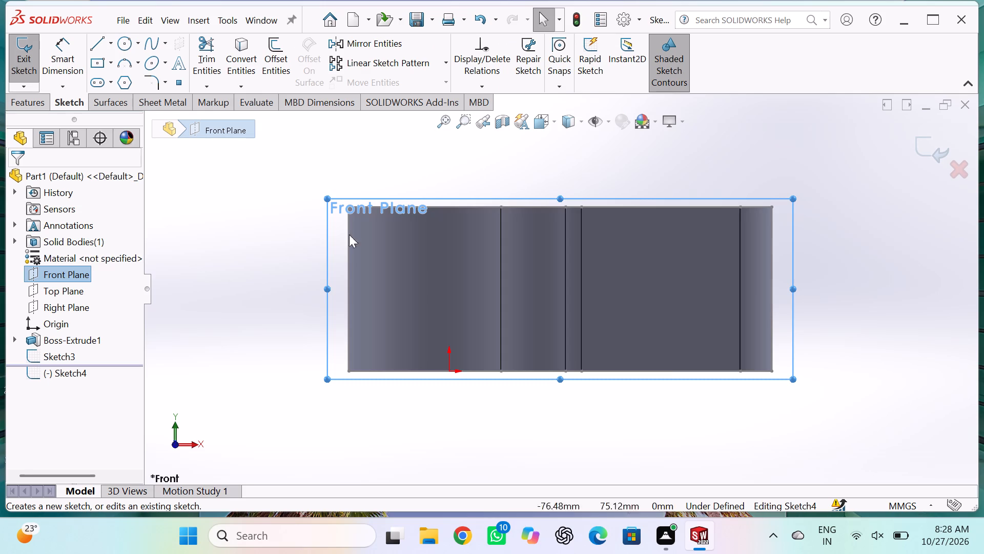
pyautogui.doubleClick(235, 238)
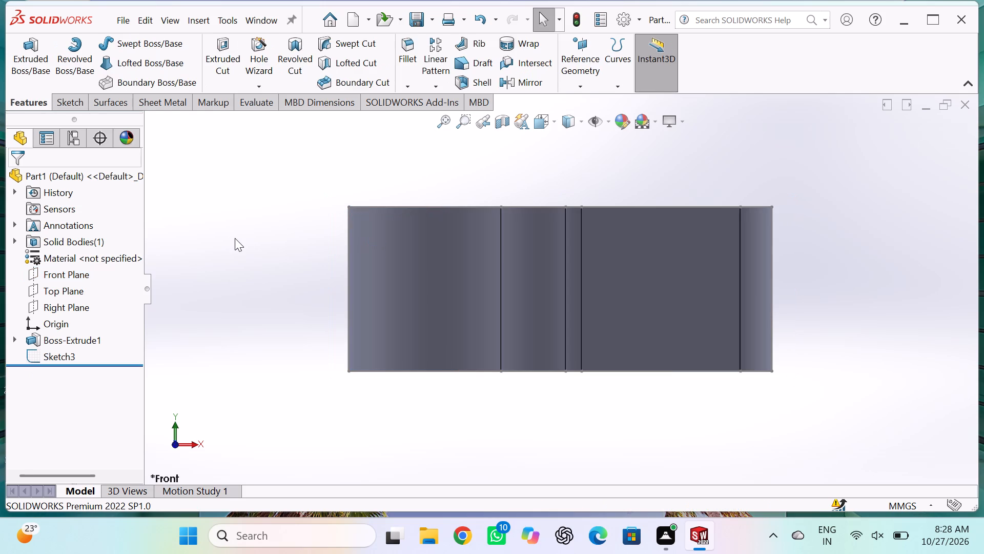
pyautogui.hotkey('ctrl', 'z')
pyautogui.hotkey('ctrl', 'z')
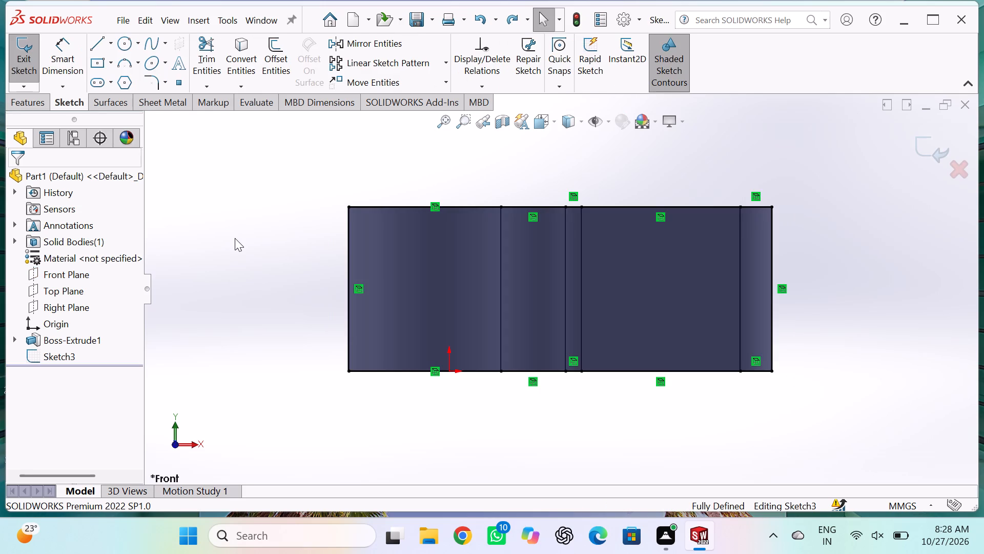
# Sketch lines from the bottom edge near the rounded end: about 57 mm up, about 76 mm horizontally across, and about 28 mm down.
pyautogui.click(101, 46)
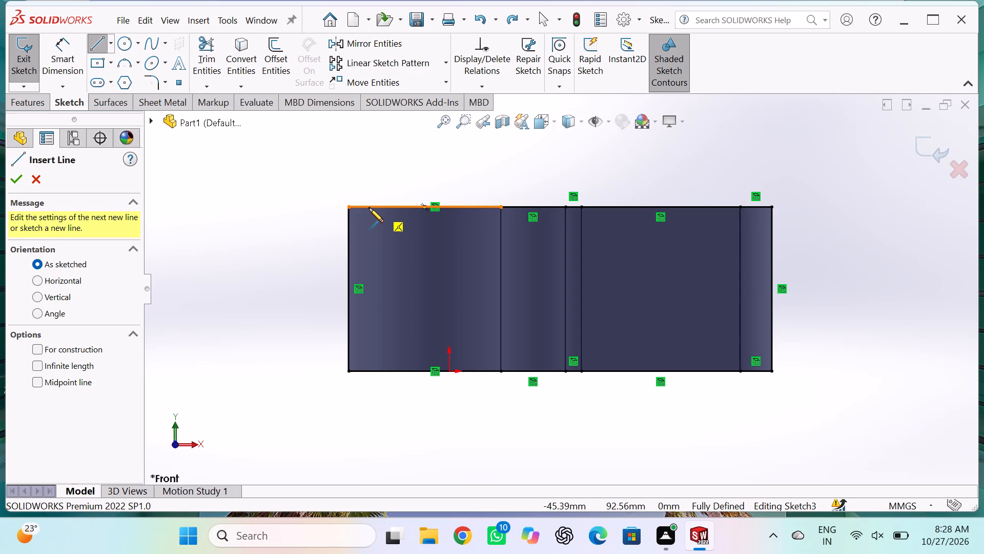
pyautogui.click(365, 369)
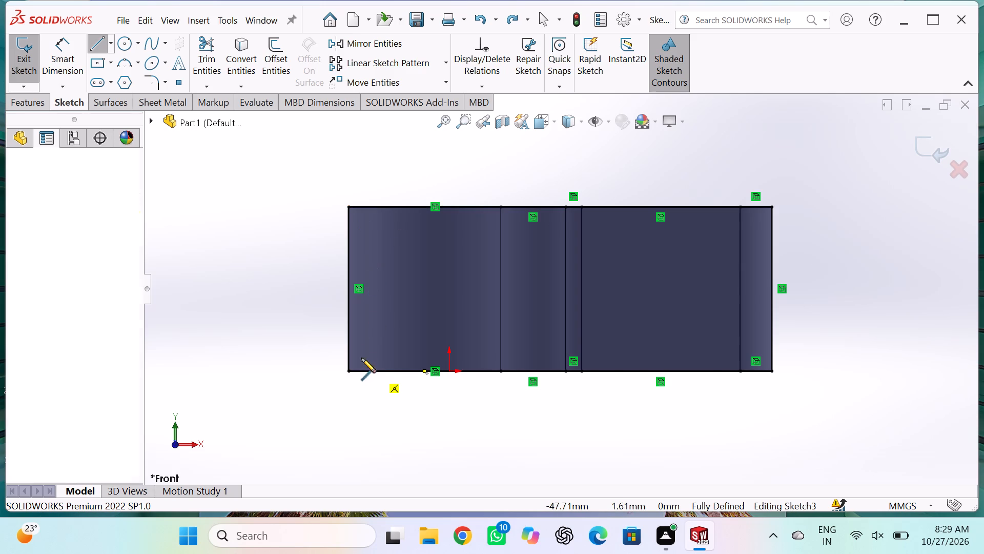
pyautogui.doubleClick(366, 259)
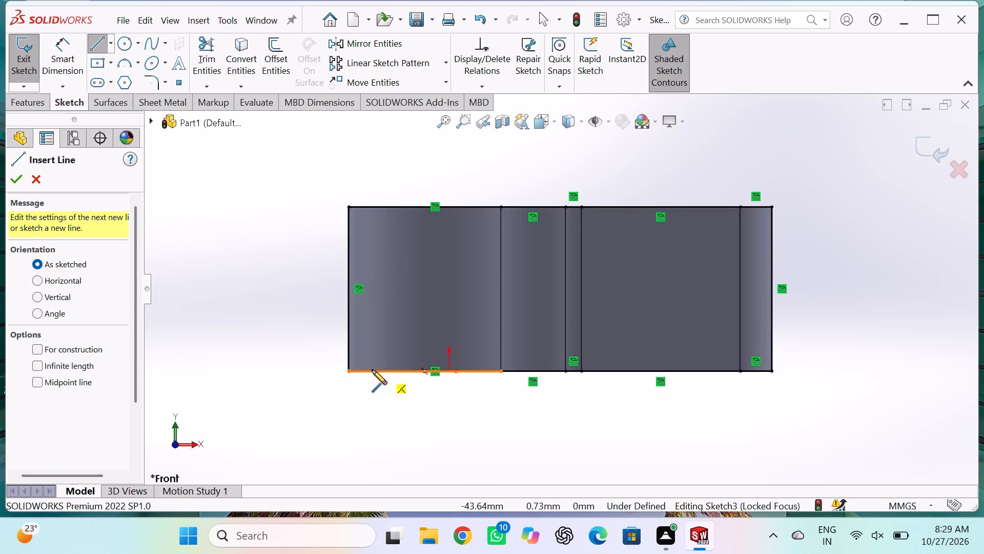
pyautogui.click(371, 370)
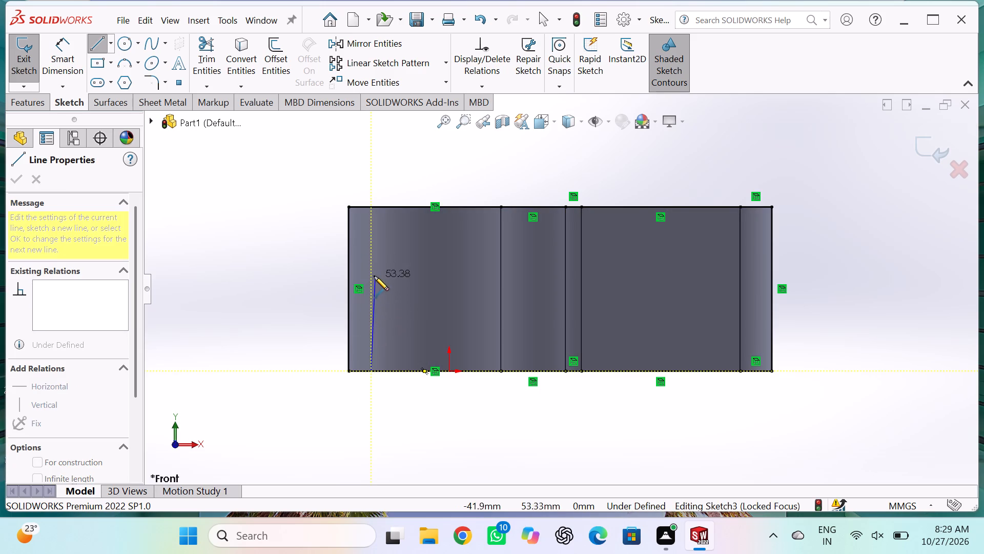
pyautogui.click(373, 271)
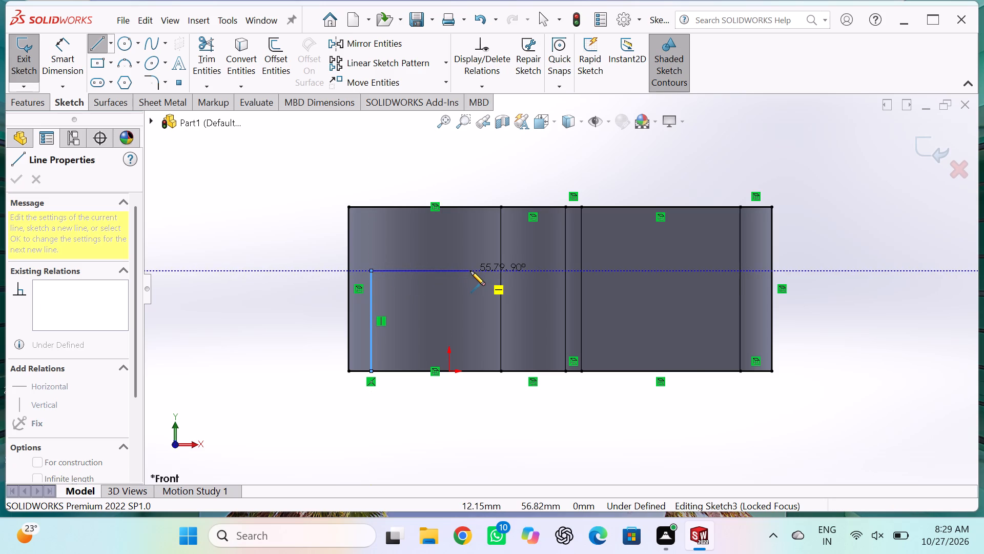
pyautogui.middleClick(501, 276)
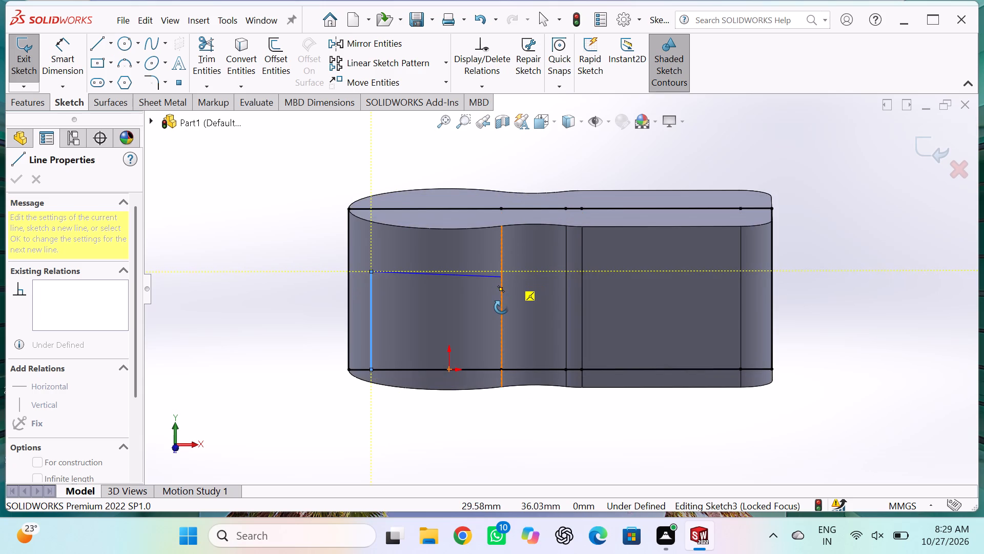
pyautogui.doubleClick(507, 273)
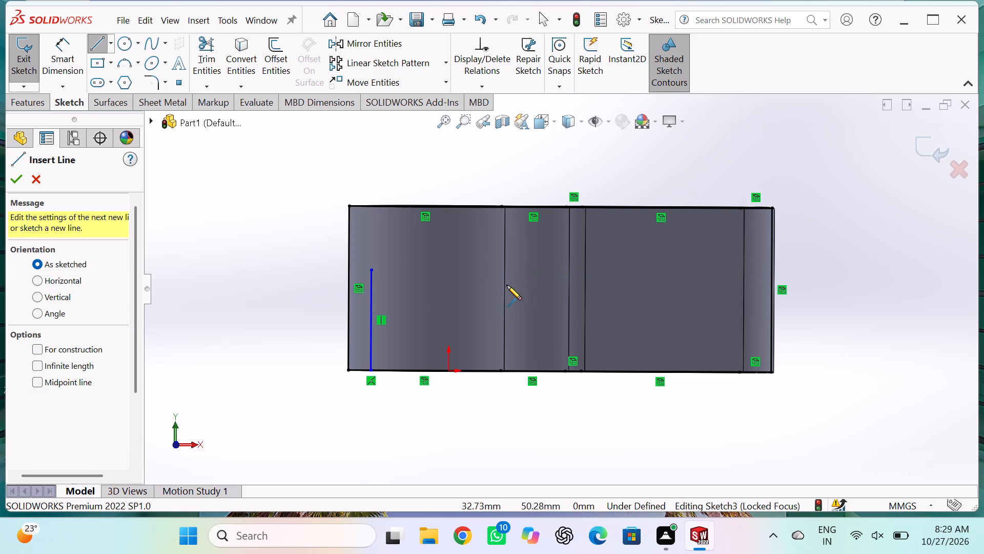
pyautogui.click(371, 270)
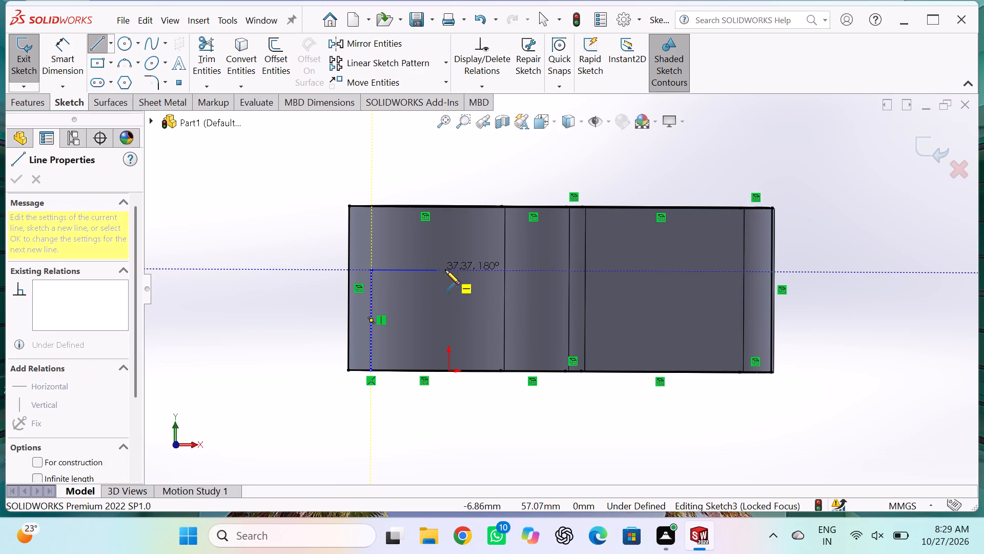
pyautogui.click(506, 270)
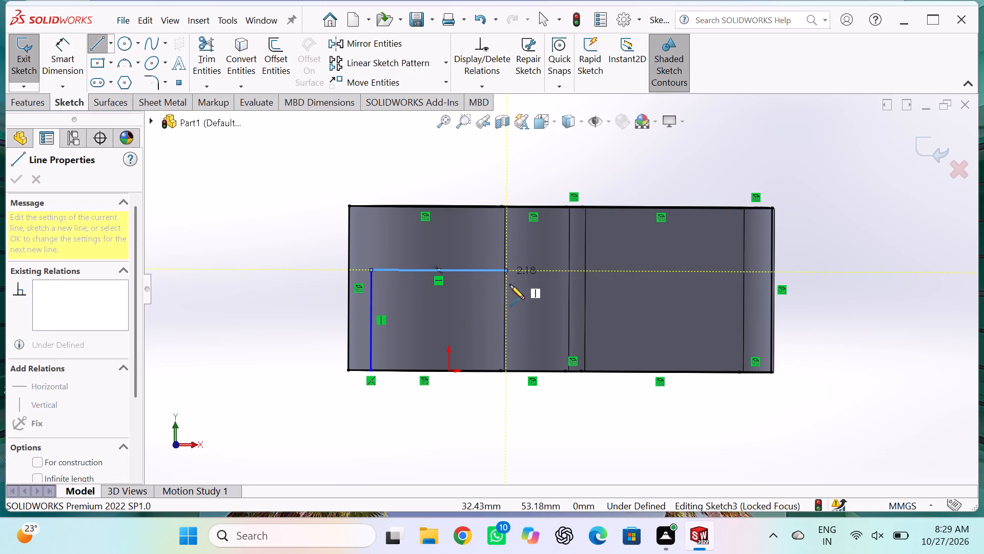
pyautogui.click(504, 321)
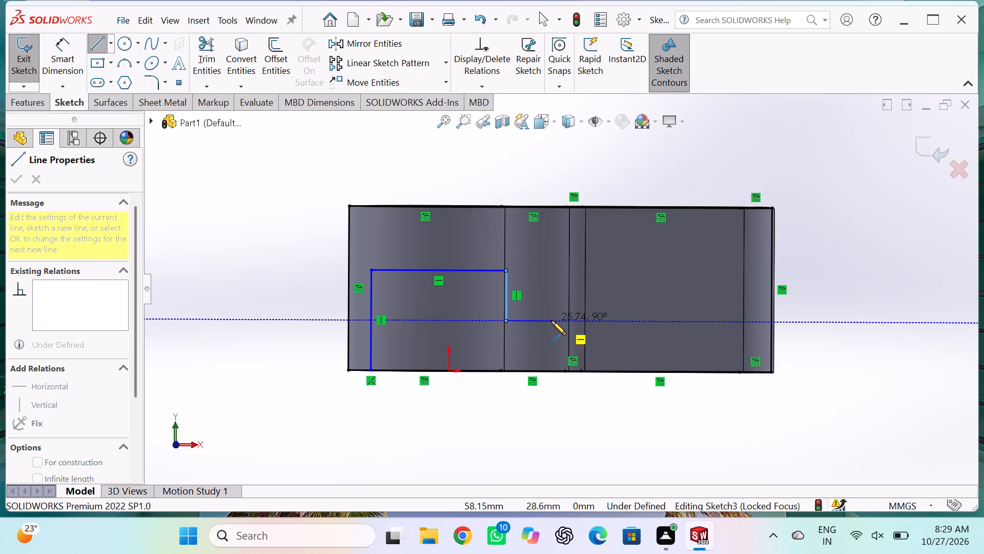
# Continue the stepped profile with lines about 28 mm across, 47 mm up, 109 mm across and 75 mm down to the body's bottom edge.
pyautogui.doubleClick(551, 321)
pyautogui.click(508, 322)
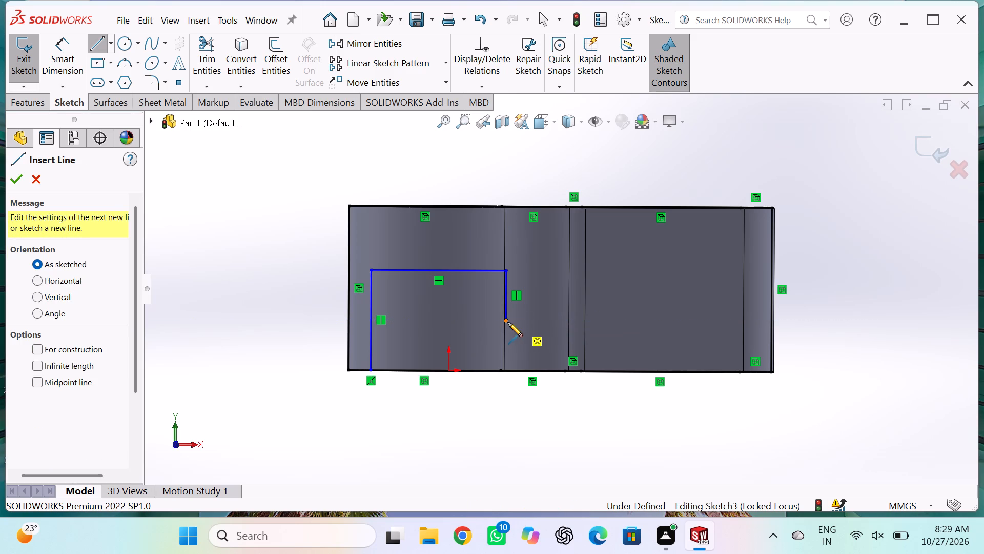
pyautogui.click(556, 321)
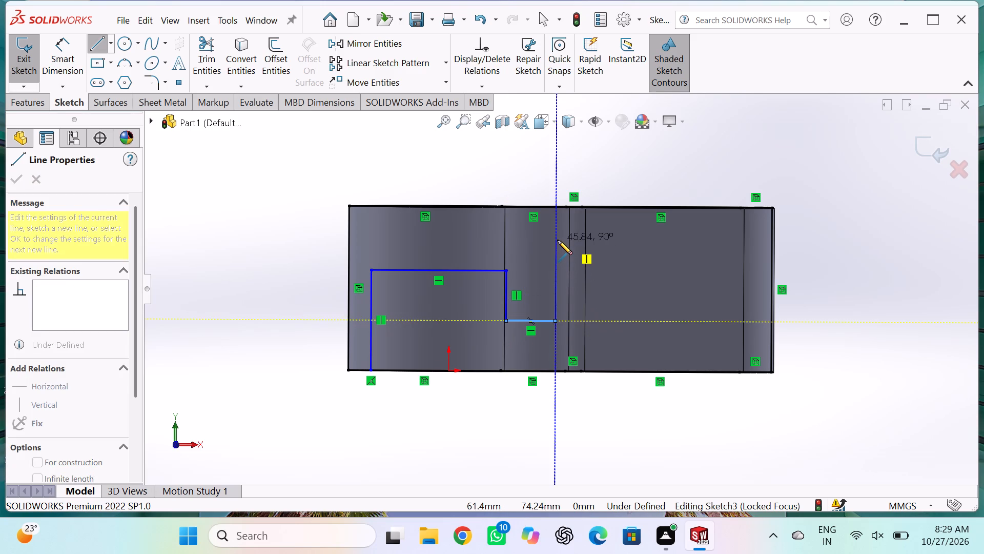
pyautogui.doubleClick(558, 240)
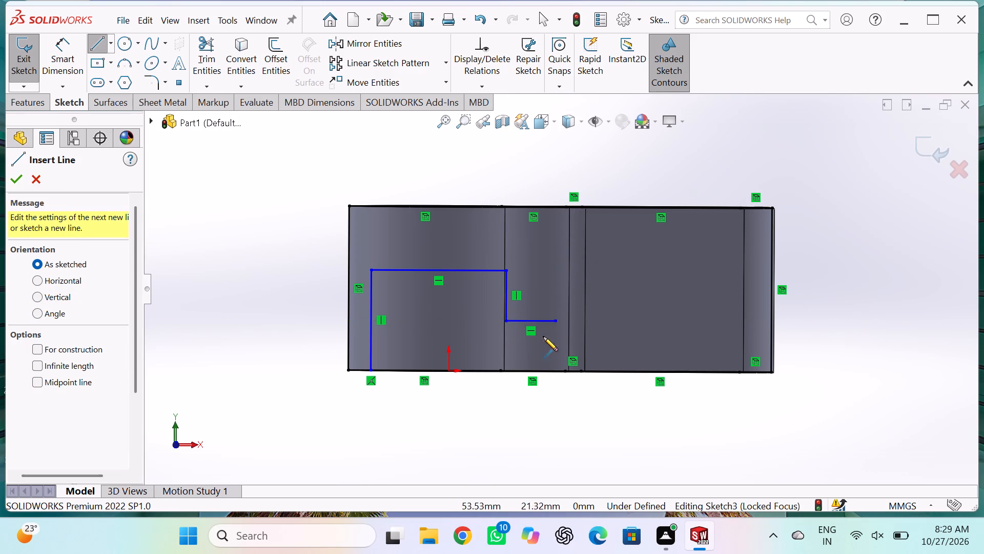
pyautogui.doubleClick(558, 322)
pyautogui.click(556, 321)
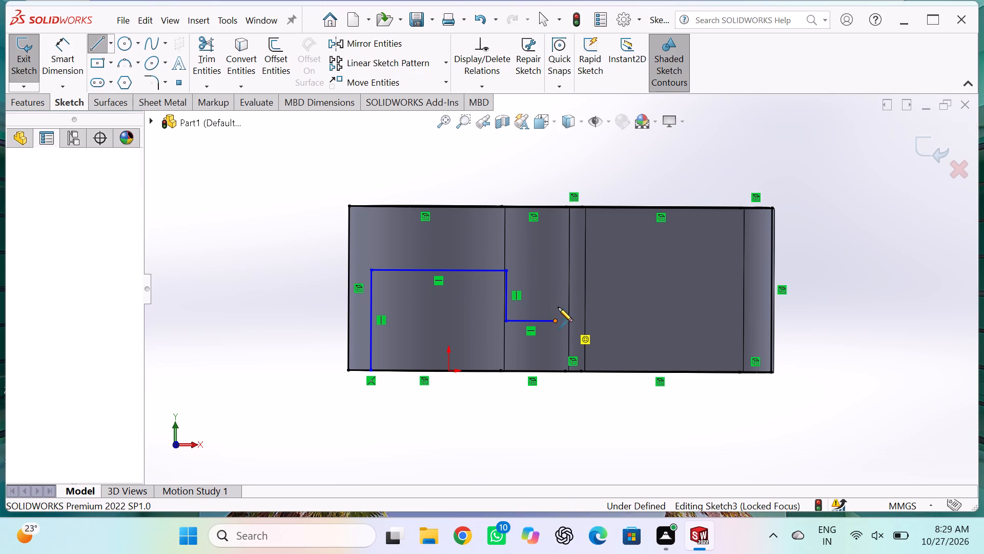
pyautogui.click(553, 239)
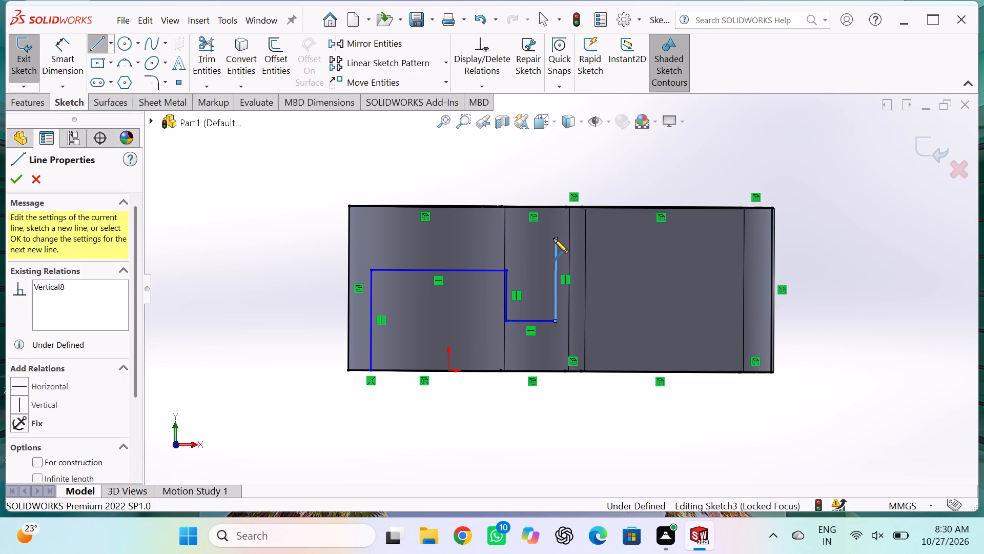
pyautogui.click(747, 240)
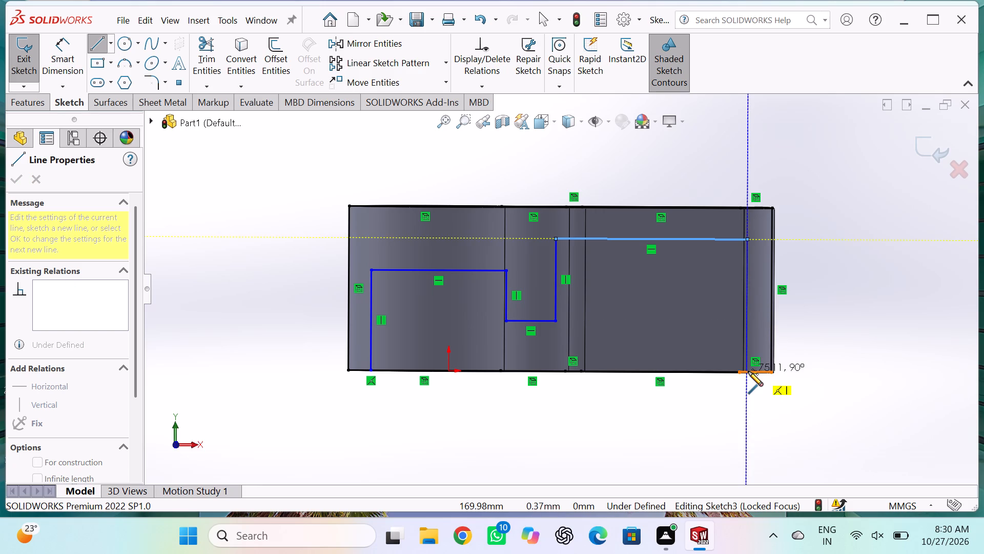
pyautogui.click(748, 371)
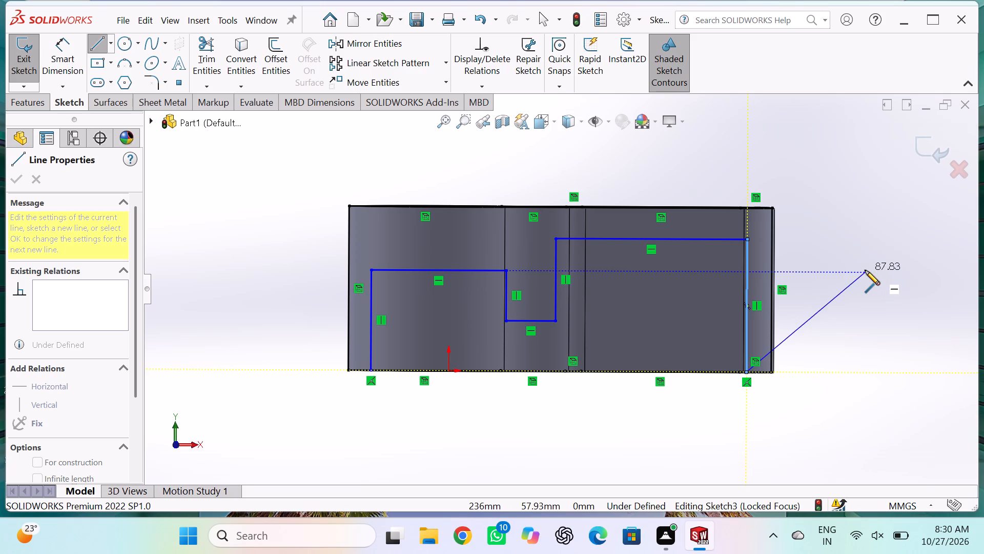
pyautogui.press('Escape')
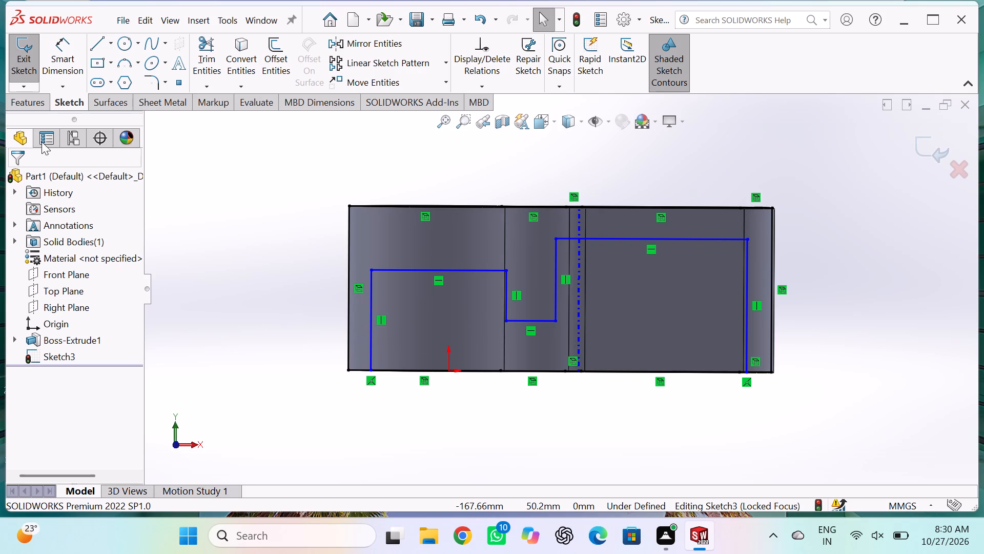
# Dimension the profile's first vertical line near the rounded end at 42+6 mm and the horizontal line above it at 90 mm.
pyautogui.click(68, 57)
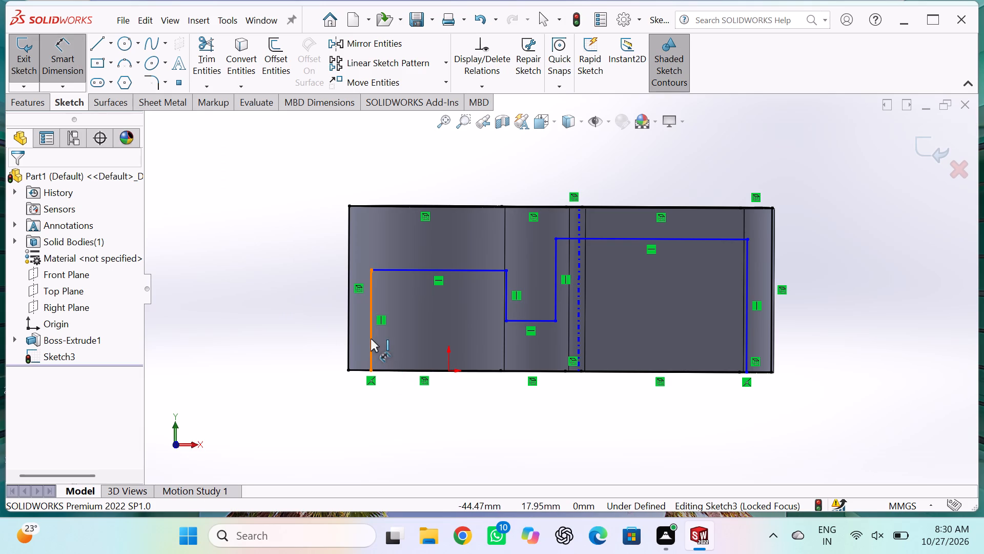
pyautogui.click(371, 339)
pyautogui.click(320, 325)
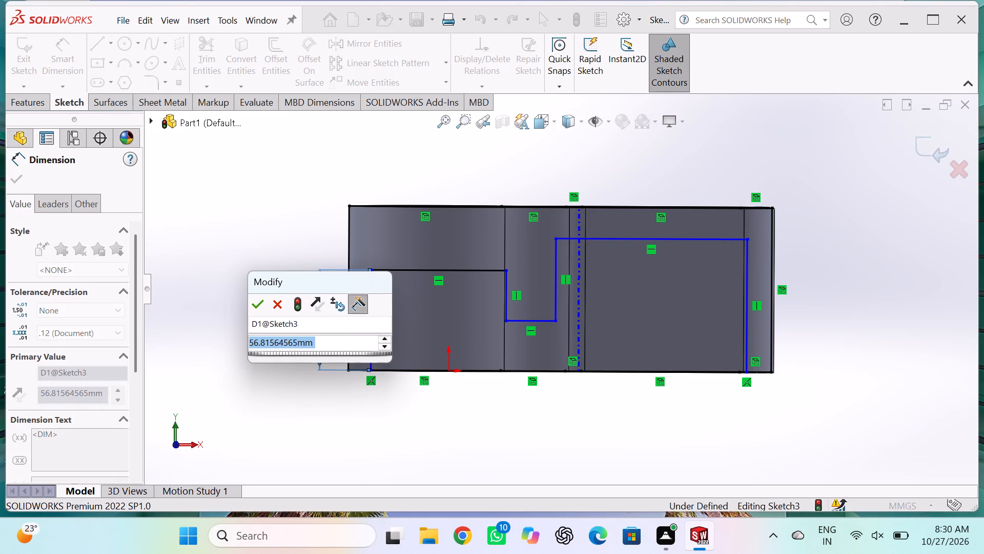
pyautogui.write('42')
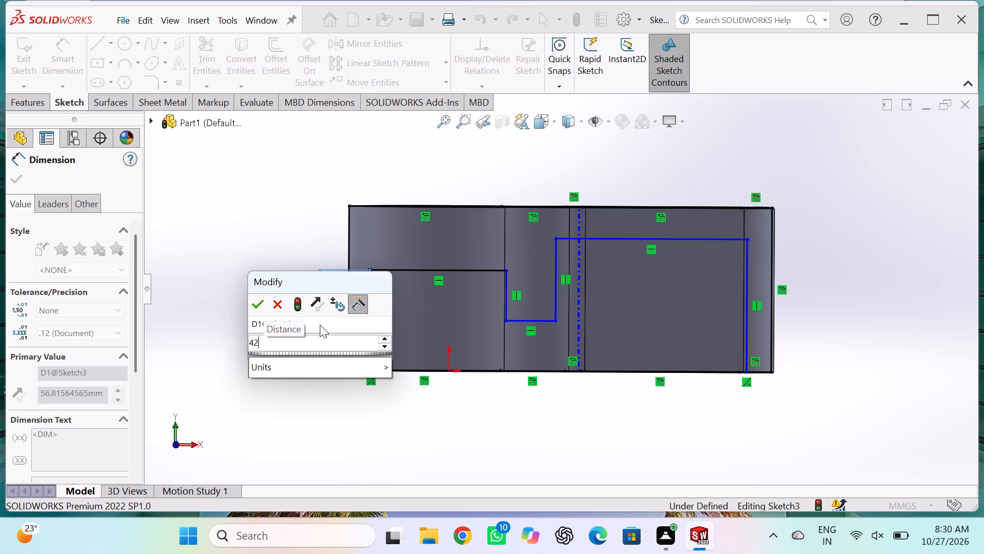
pyautogui.write('+6')
pyautogui.press('Return')
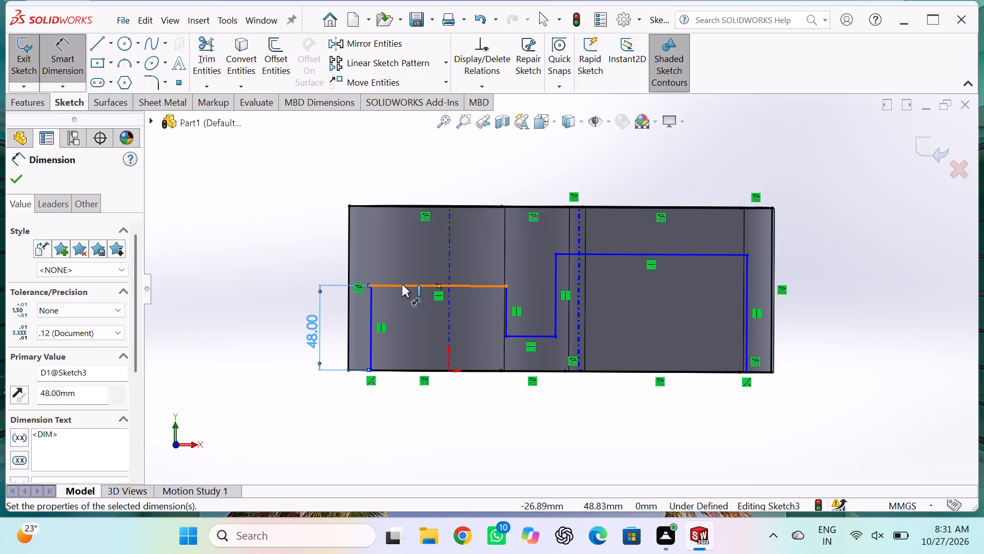
pyautogui.click(402, 285)
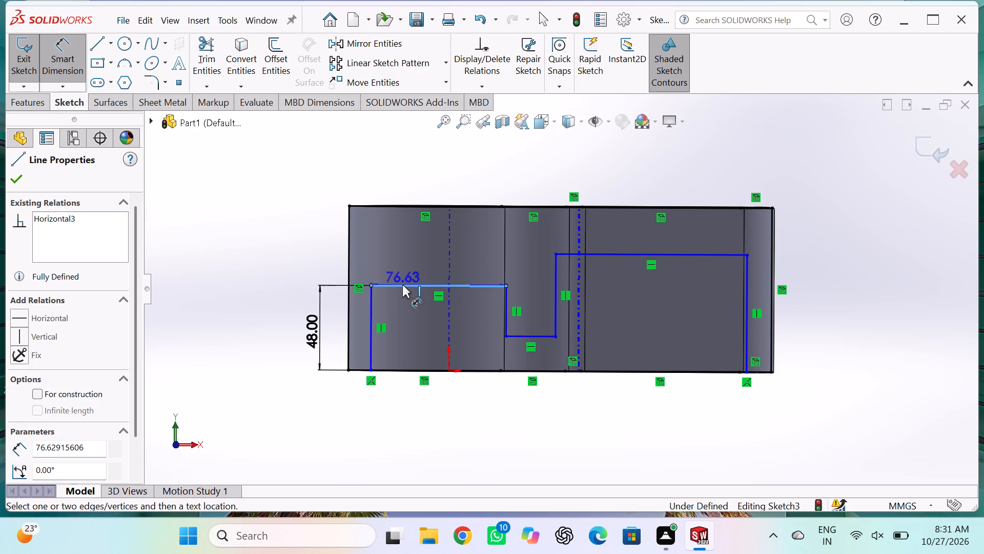
pyautogui.click(408, 242)
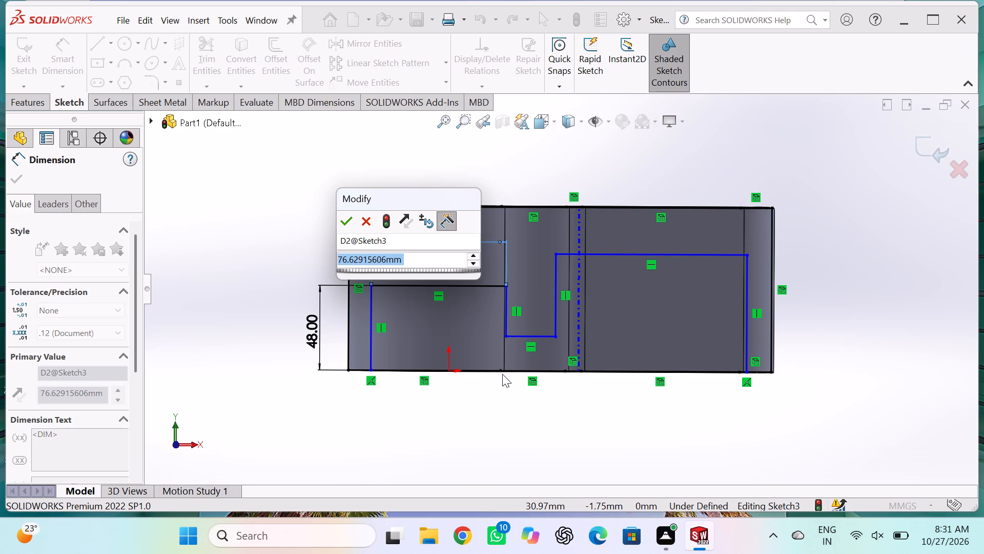
pyautogui.write('90')
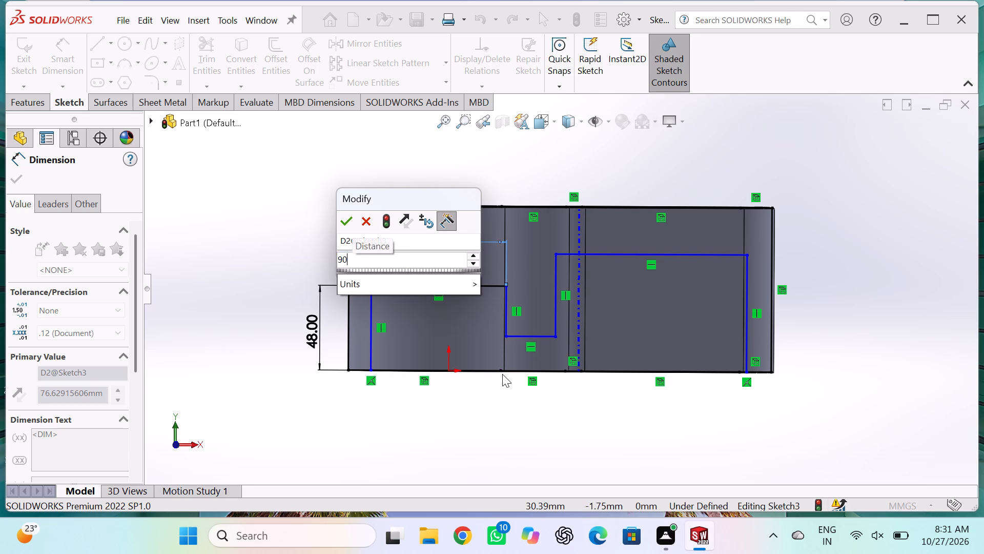
pyautogui.press('Return')
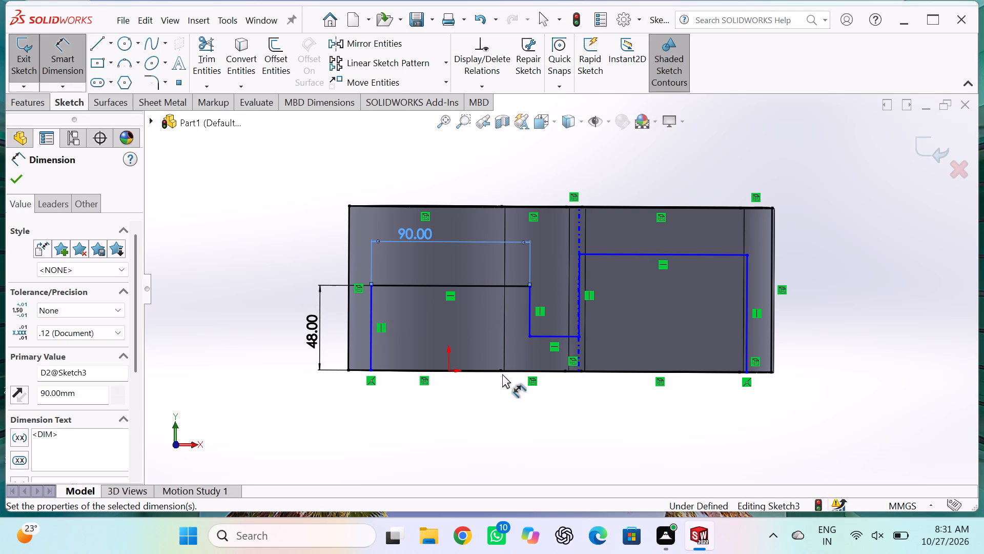
# Dimension the notch between the two raised sections: 36 mm for its floor line and 24 mm for its shorter vertical side.
pyautogui.click(563, 335)
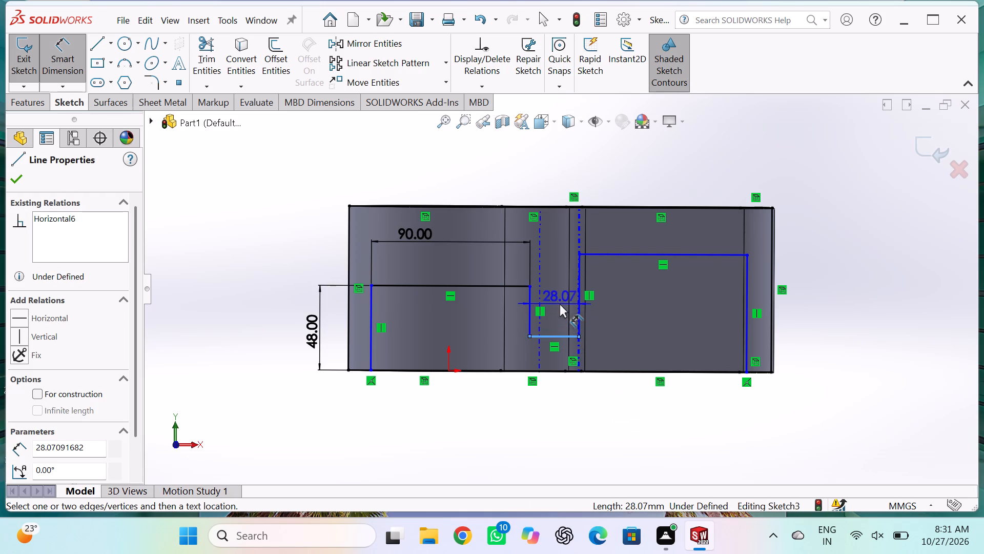
pyautogui.click(560, 304)
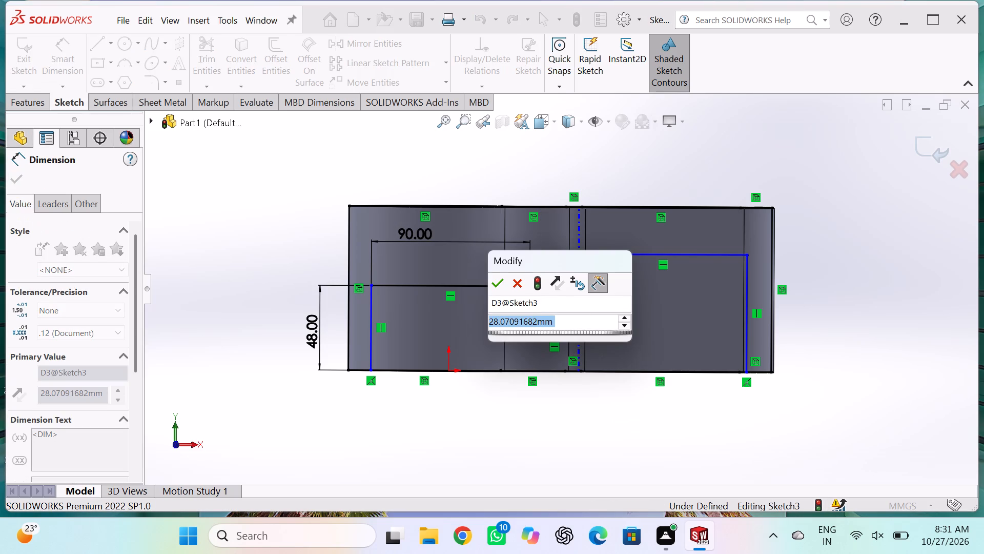
pyautogui.press('3')
pyautogui.press('6')
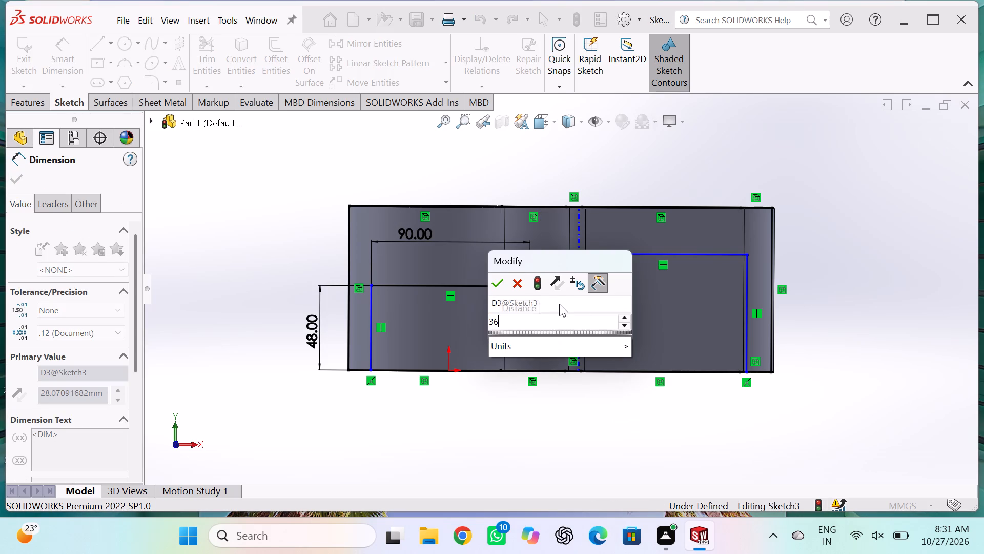
pyautogui.press('Return')
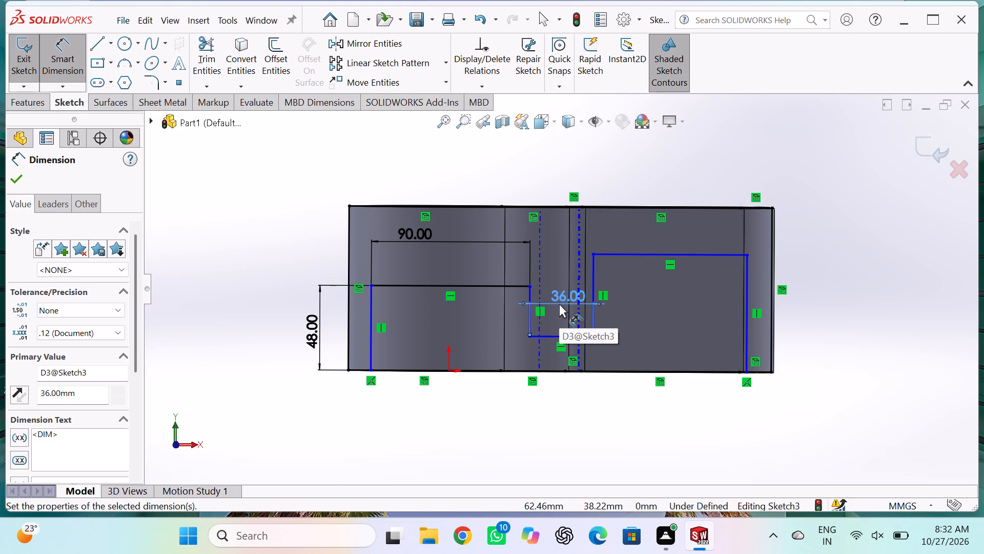
pyautogui.click(531, 313)
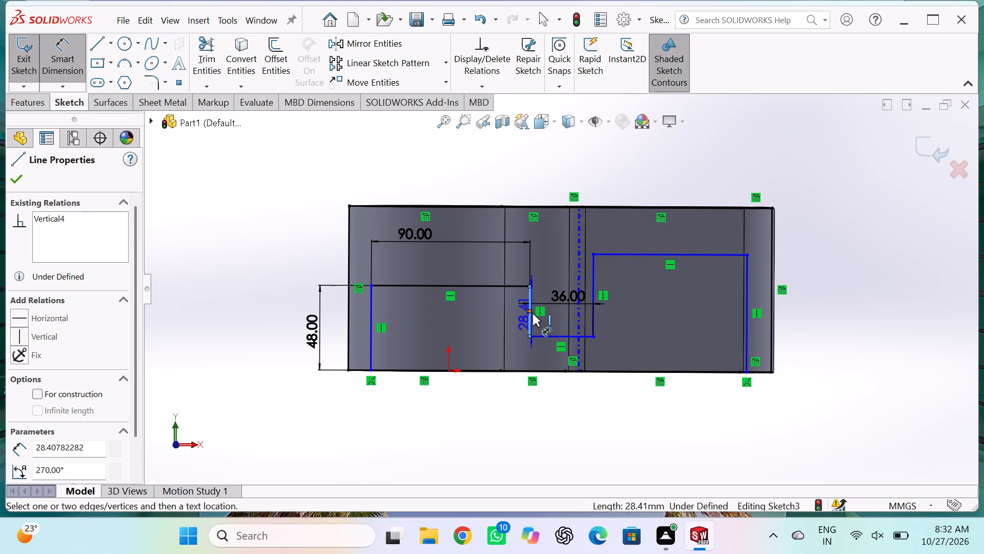
pyautogui.click(563, 313)
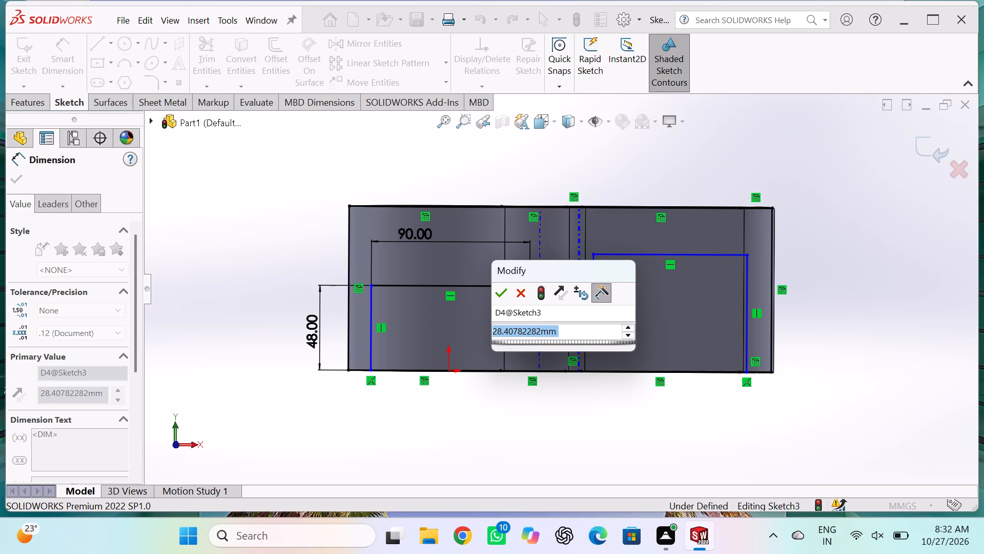
pyautogui.write('24')
pyautogui.press('Return')
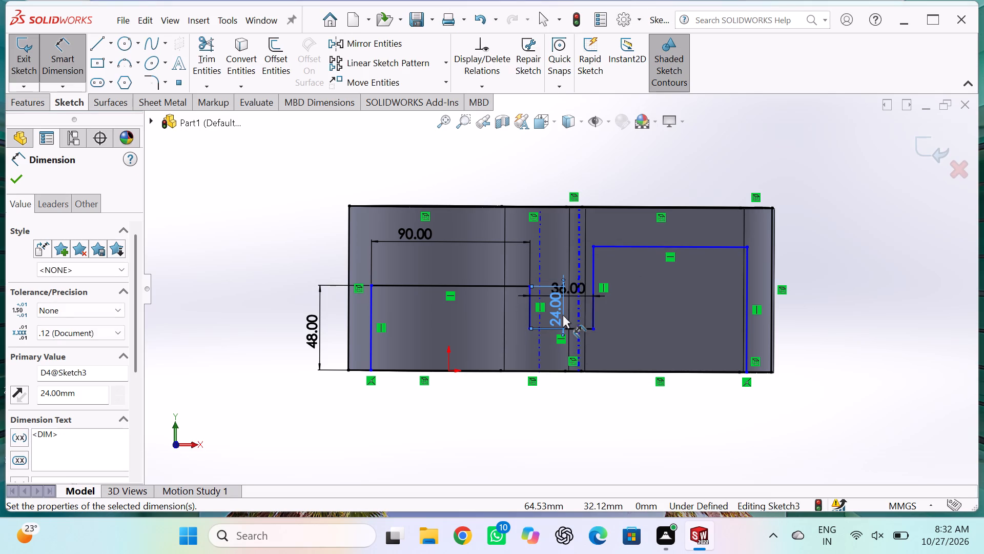
# Dimension the height from the body's bottom edge to the profile's highest horizontal line at 69 mm, and correct it to 66 mm.
pyautogui.click(616, 247)
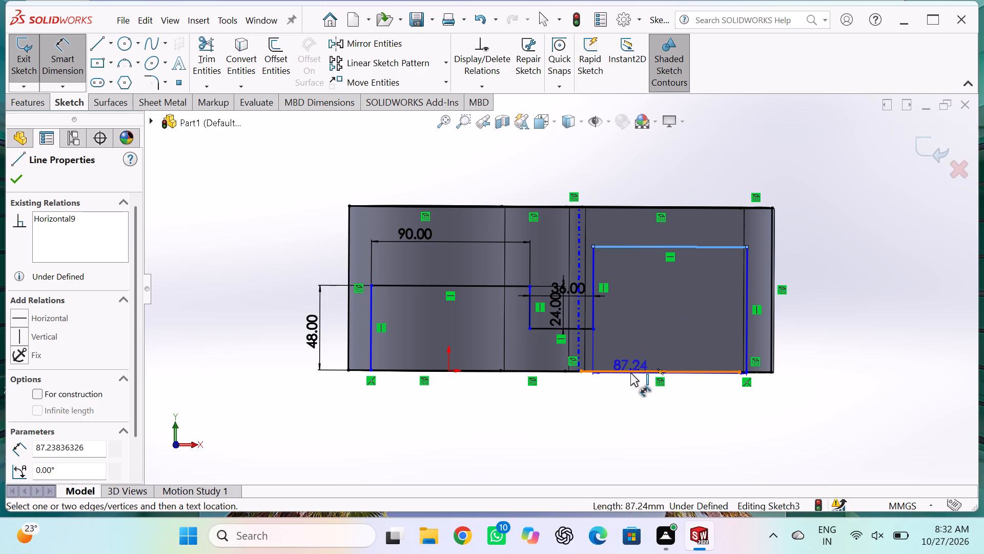
pyautogui.click(630, 373)
pyautogui.click(806, 309)
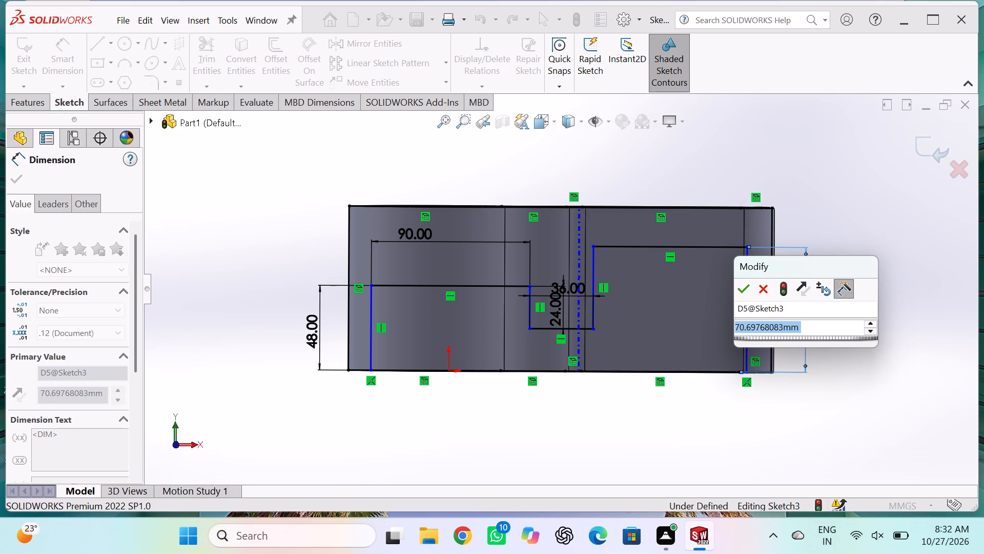
pyautogui.press('6')
pyautogui.press('9')
pyautogui.press('Return')
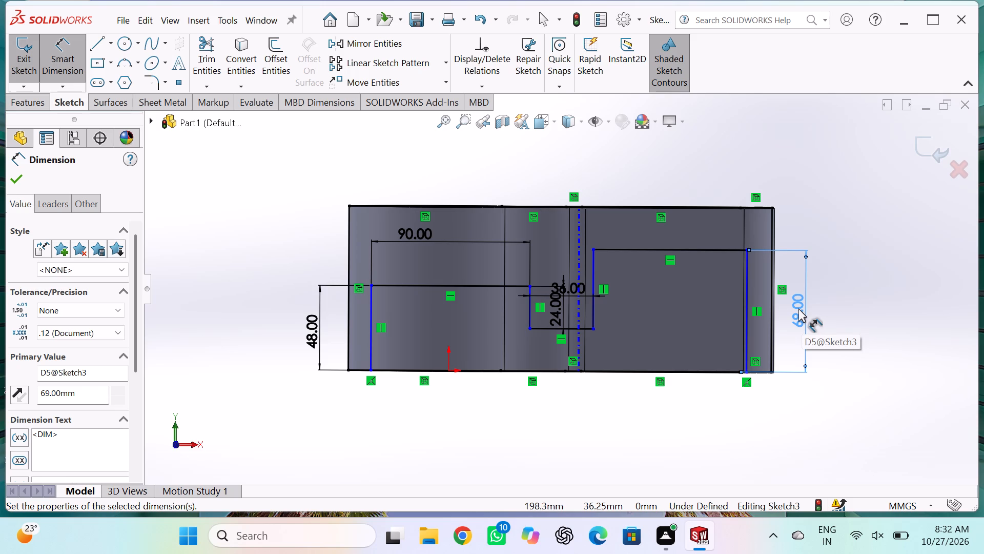
pyautogui.doubleClick(798, 308)
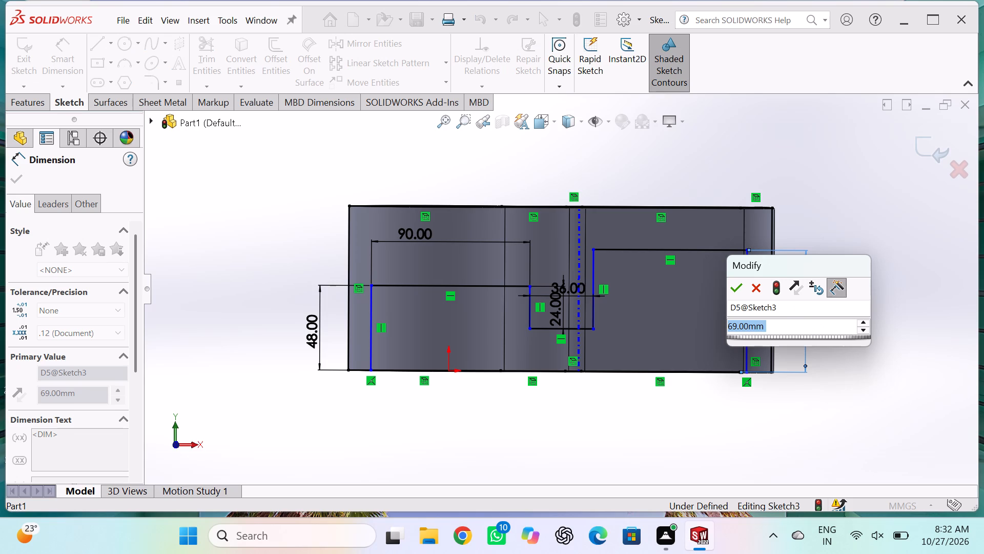
pyautogui.write('66')
pyautogui.press('Return')
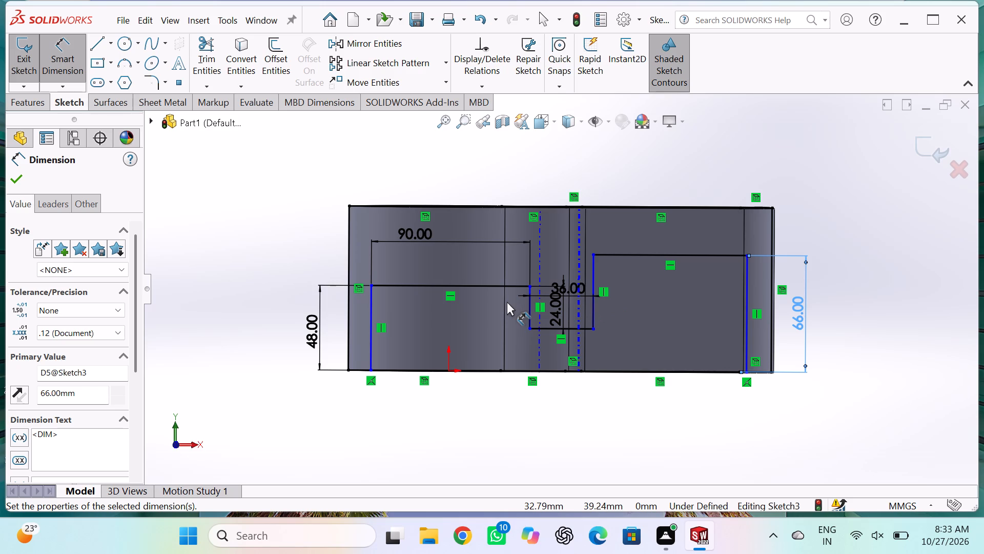
# Dimension the length of the profile's highest horizontal line at 96+12 mm.
pyautogui.click(667, 254)
pyautogui.click(669, 172)
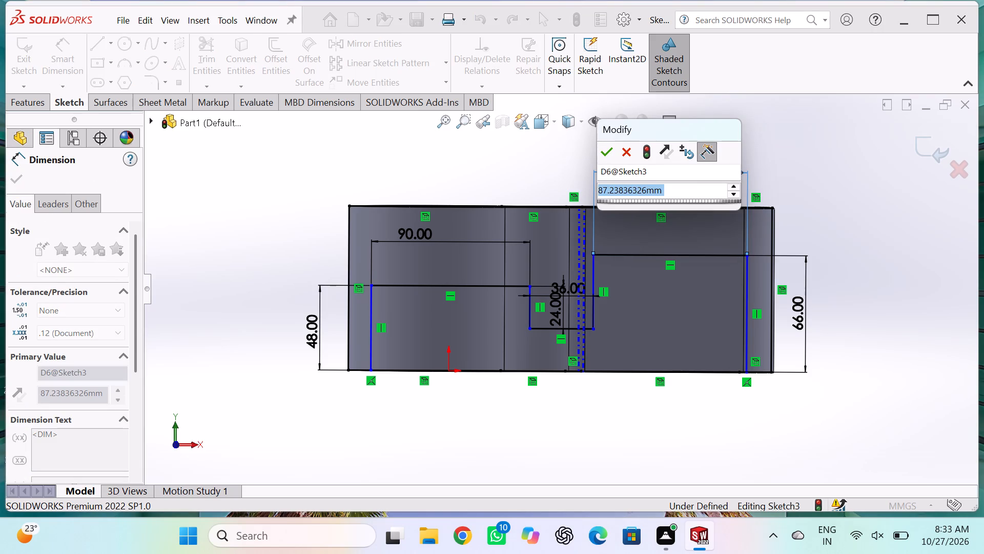
pyautogui.write('96')
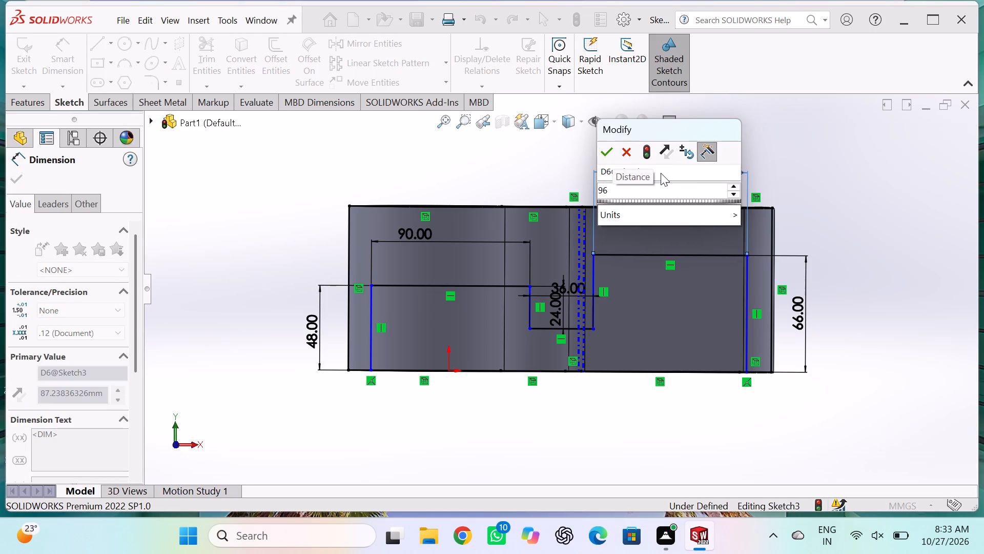
pyautogui.hotkey('shift', '+')
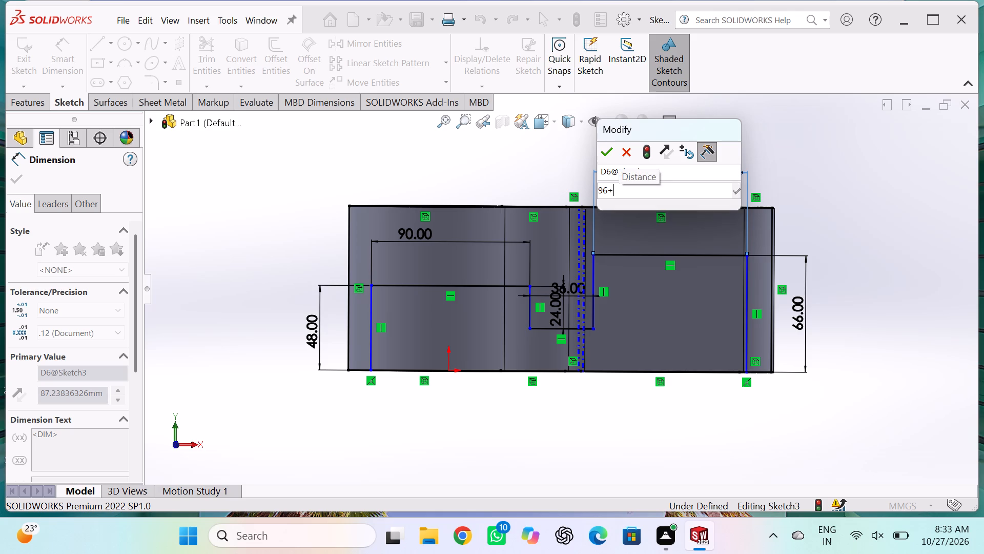
pyautogui.press('1')
pyautogui.press('2')
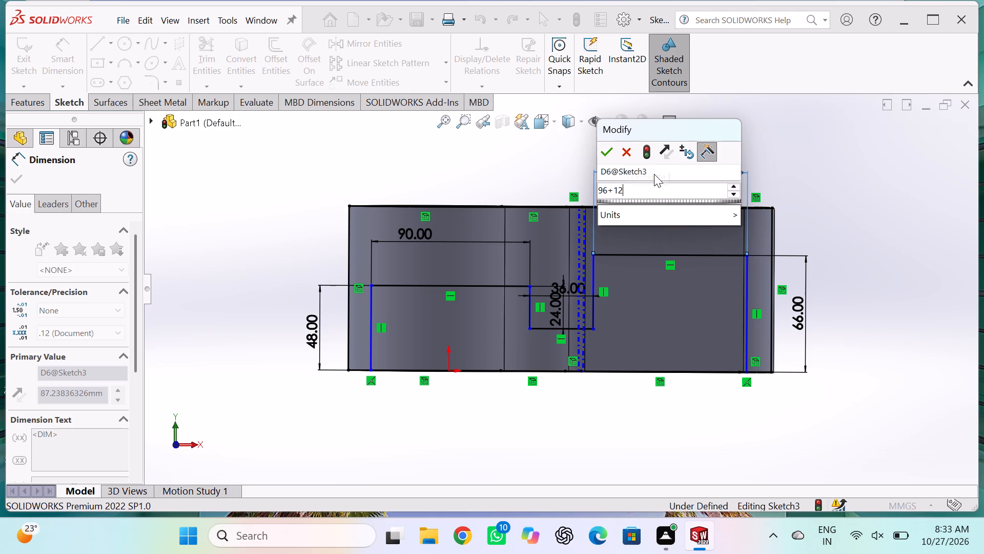
pyautogui.press('Return')
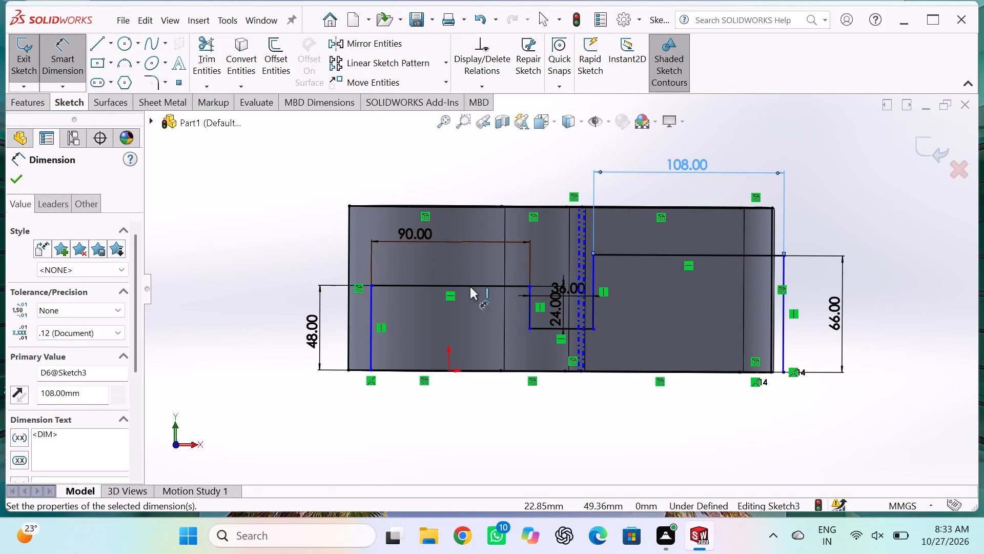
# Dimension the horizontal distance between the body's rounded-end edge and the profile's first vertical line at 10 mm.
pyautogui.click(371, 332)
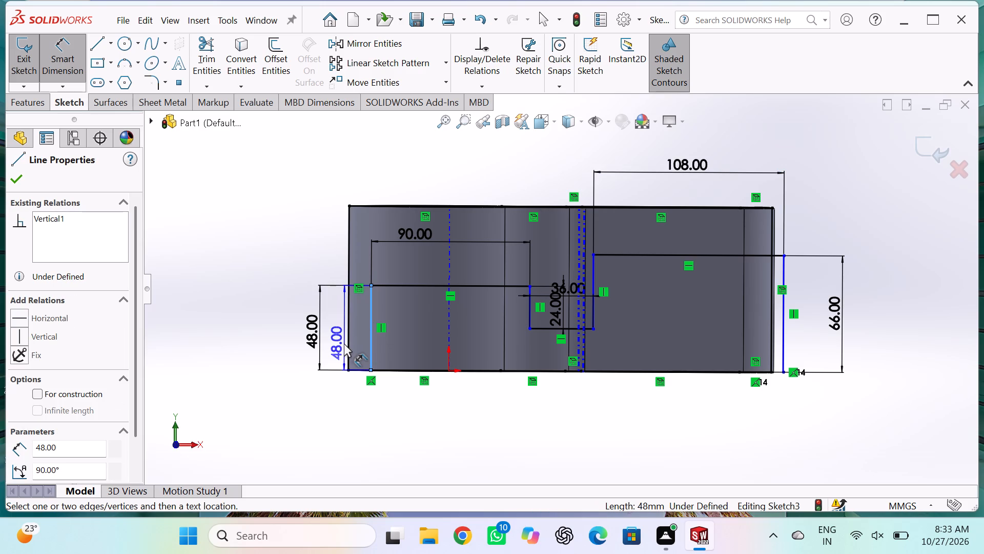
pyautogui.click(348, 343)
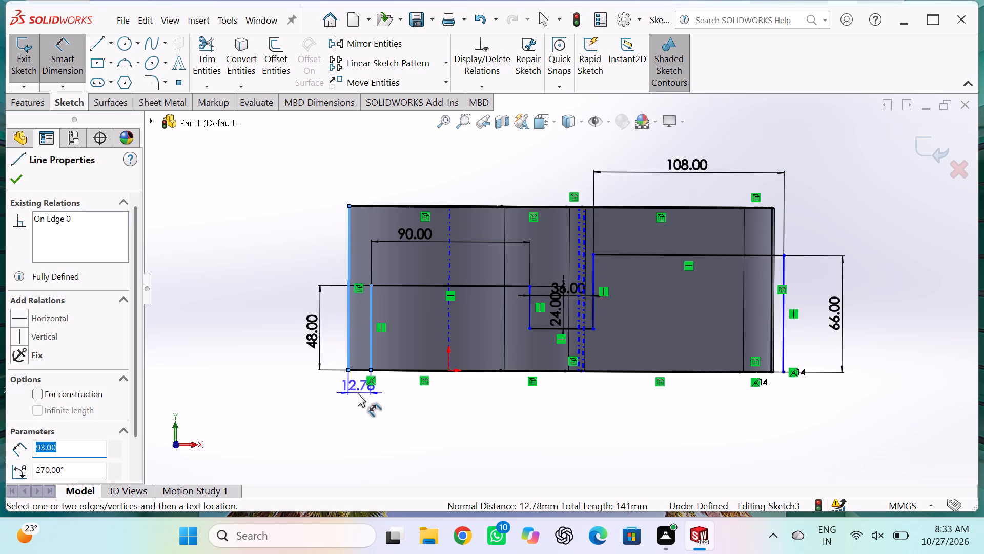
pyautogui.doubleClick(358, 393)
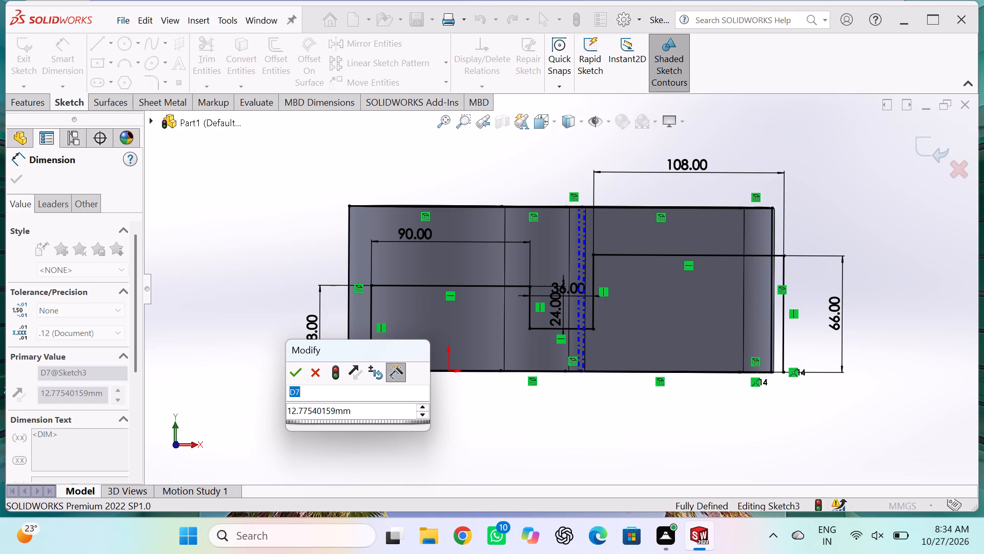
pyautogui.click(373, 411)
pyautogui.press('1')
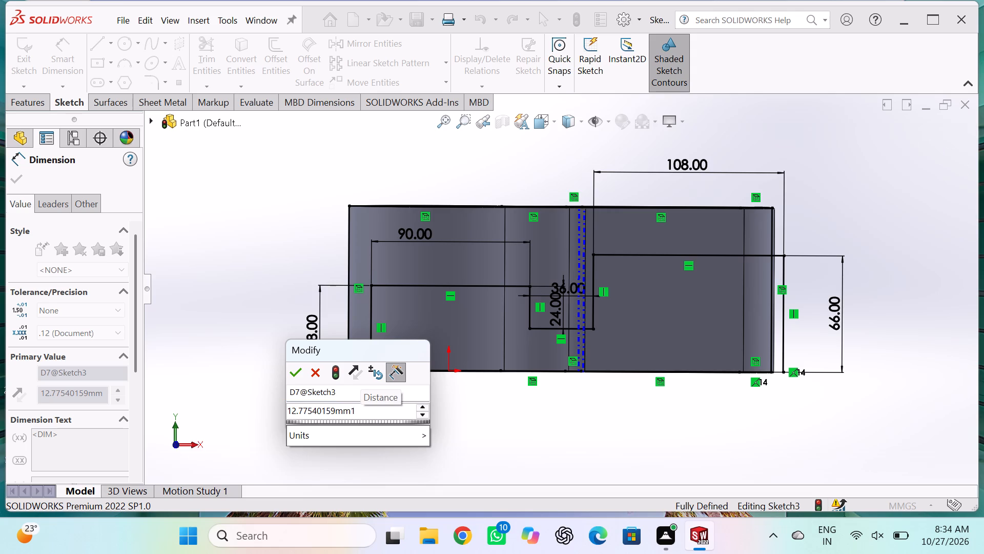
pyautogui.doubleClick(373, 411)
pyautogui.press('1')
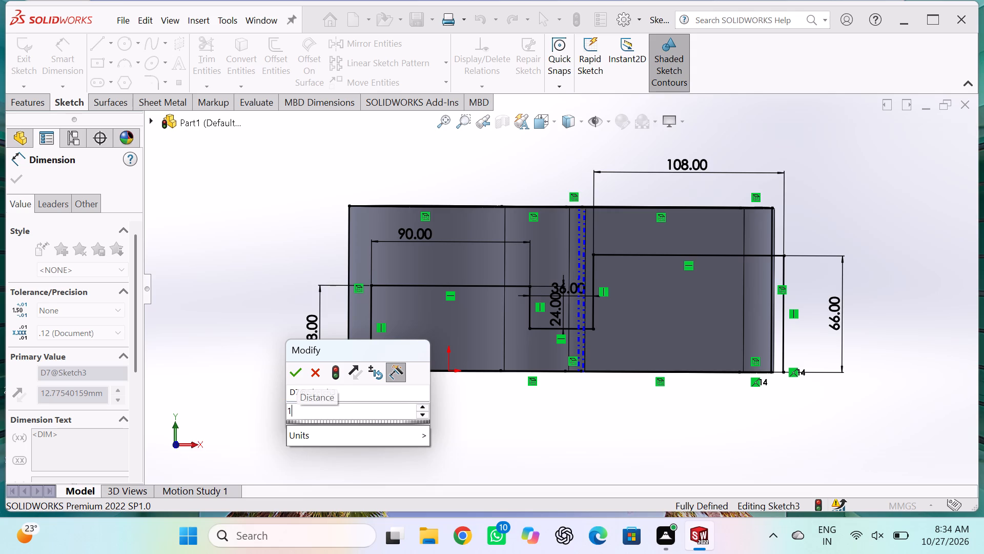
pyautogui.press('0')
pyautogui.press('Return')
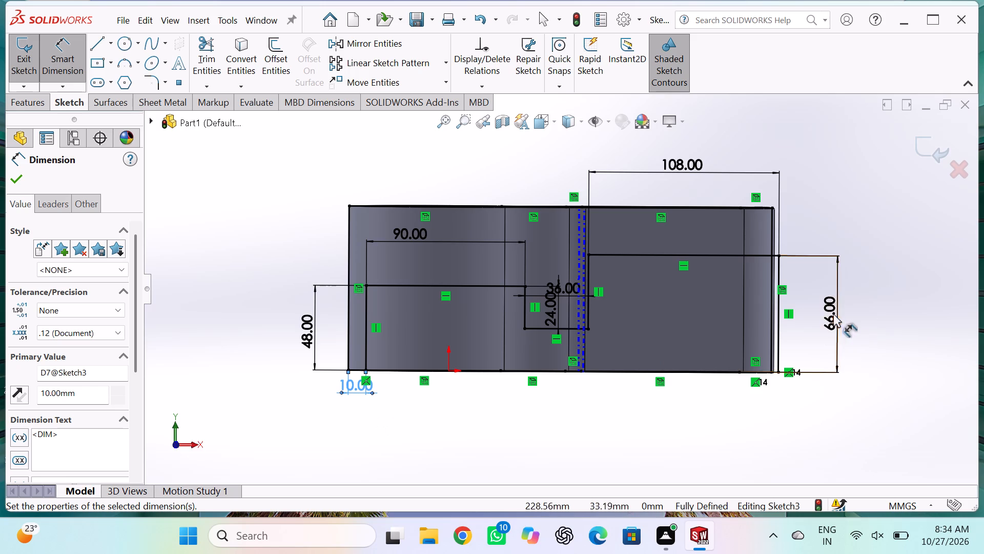
# Finish dimensioning, examine the stepped profile against the solid body from several angles, and exit the sketch.
pyautogui.scroll(-5, 835, 313)
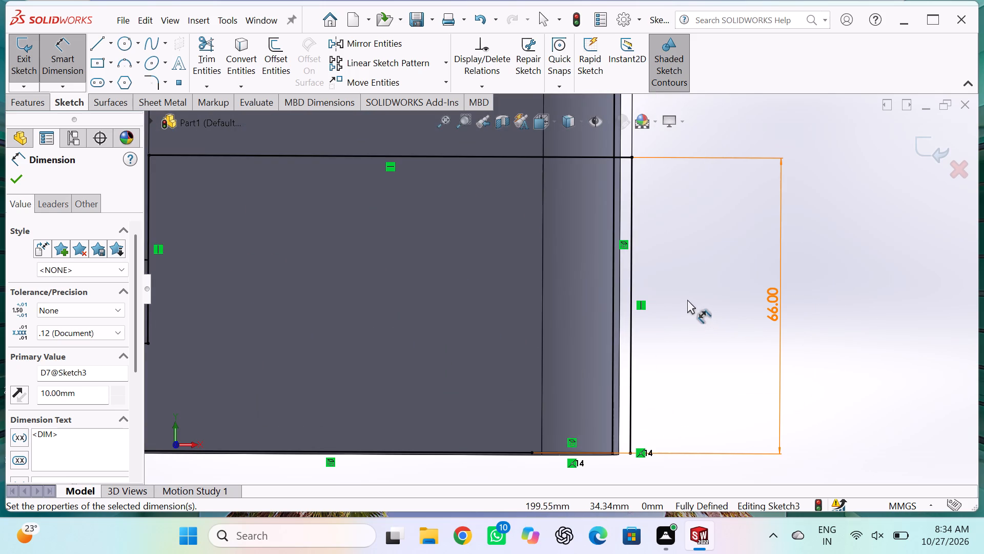
pyautogui.scroll(5, 687, 300)
pyautogui.scroll(-1, 612, 323)
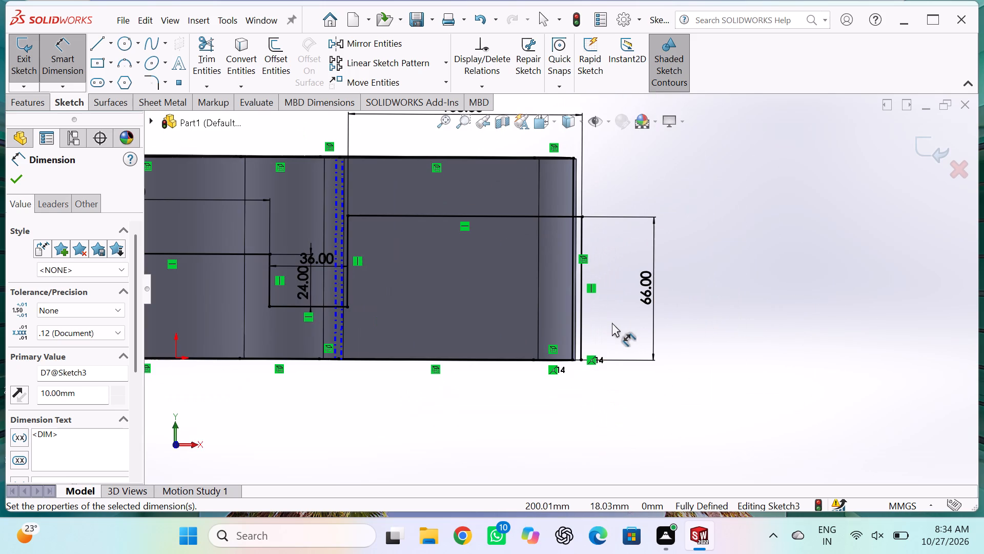
pyautogui.scroll(2, 612, 323)
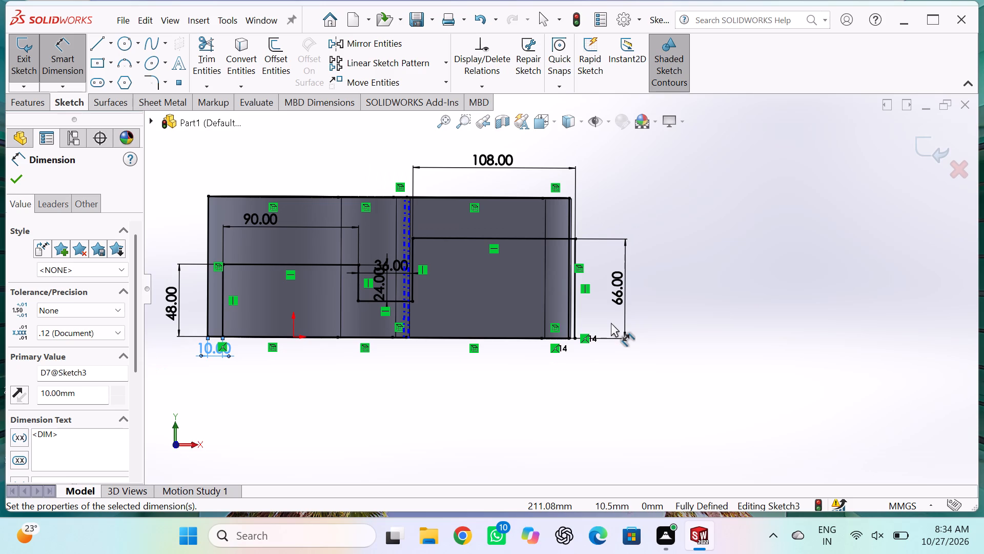
pyautogui.moveTo(633, 406); pyautogui.dragTo(606, 284, button='middle')
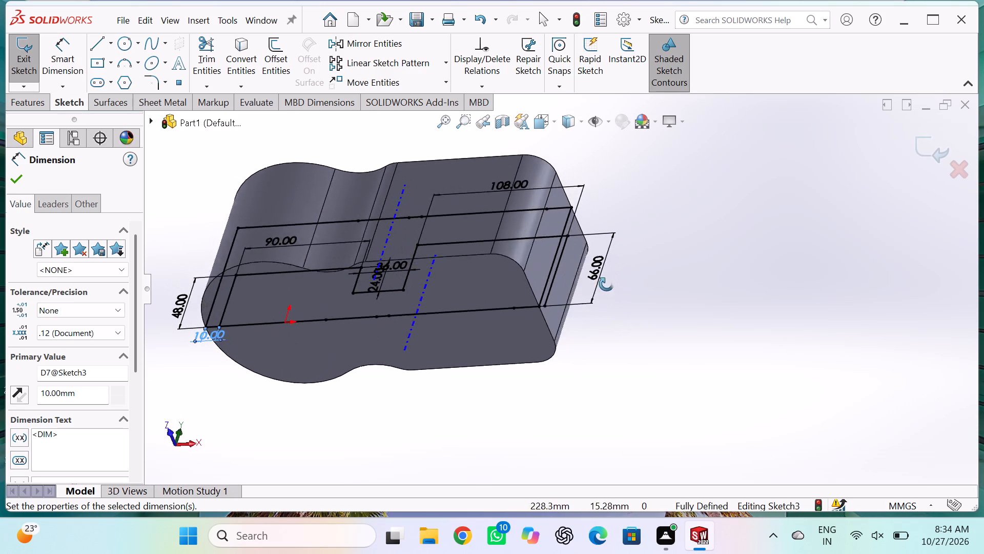
pyautogui.moveTo(606, 284); pyautogui.dragTo(654, 342, button='middle')
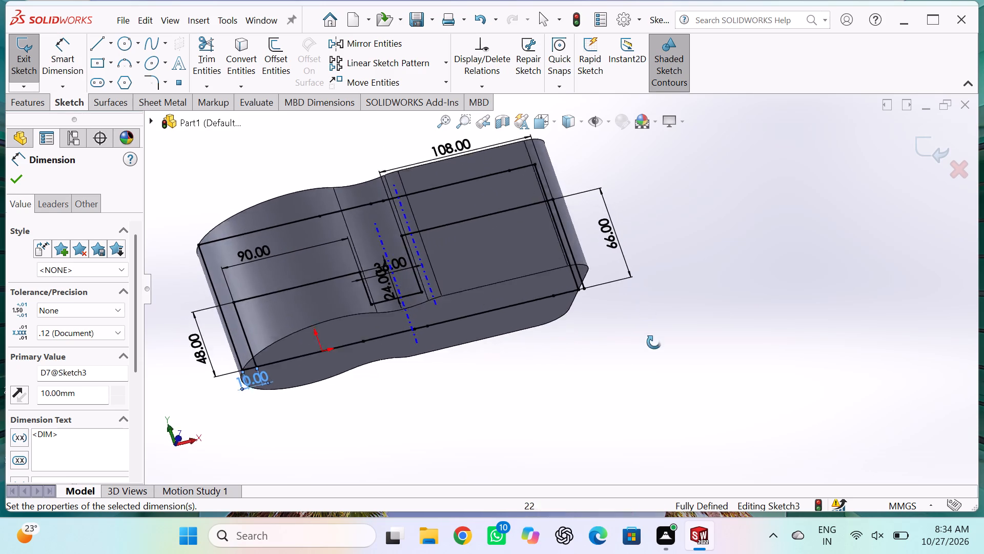
pyautogui.moveTo(654, 342); pyautogui.dragTo(663, 408, button='middle')
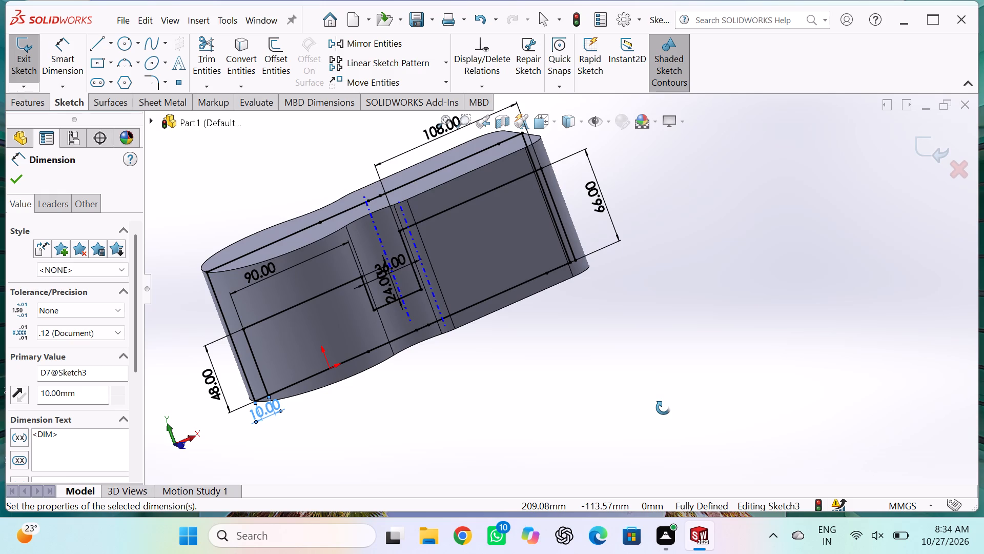
pyautogui.moveTo(663, 408); pyautogui.dragTo(672, 431, button='middle')
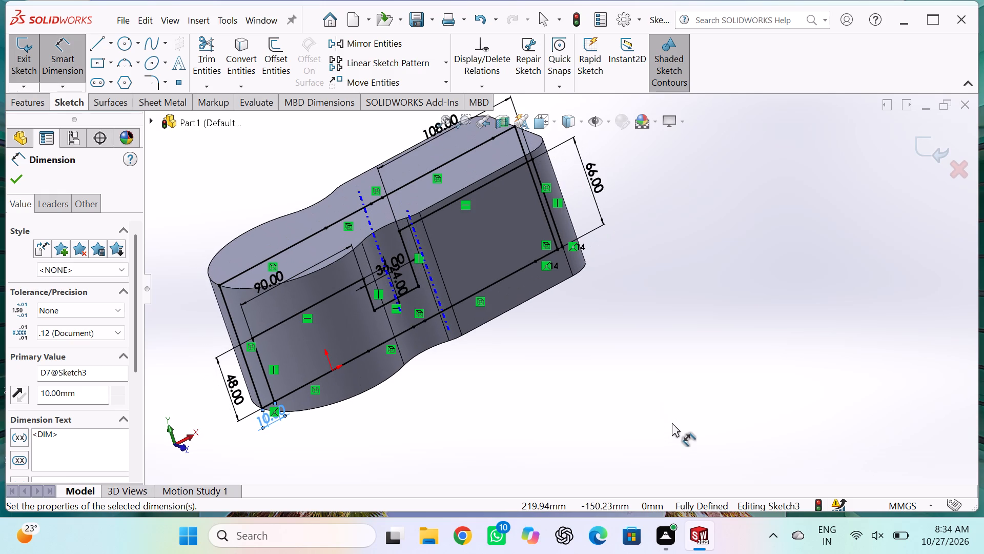
pyautogui.click(20, 182)
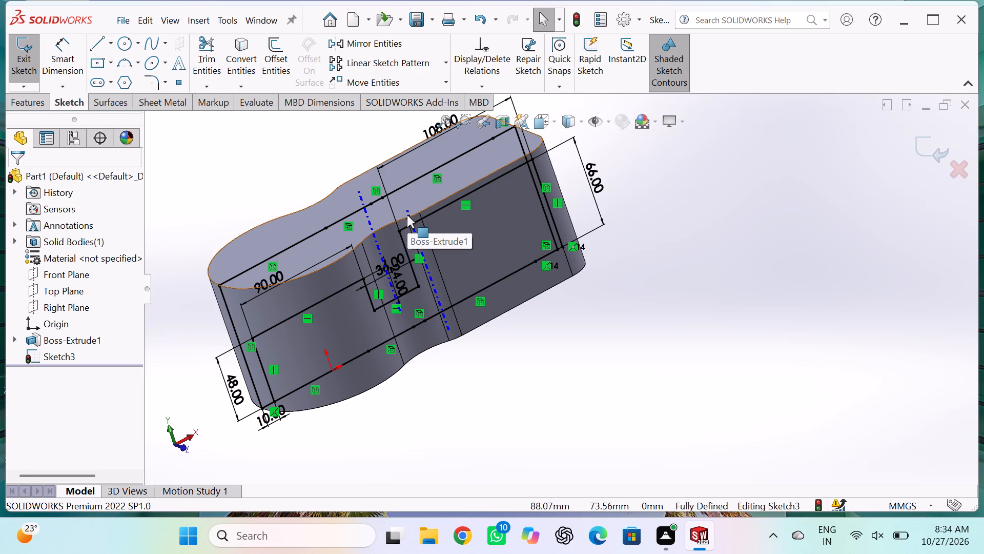
pyautogui.moveTo(695, 252); pyautogui.dragTo(635, 319, button='middle')
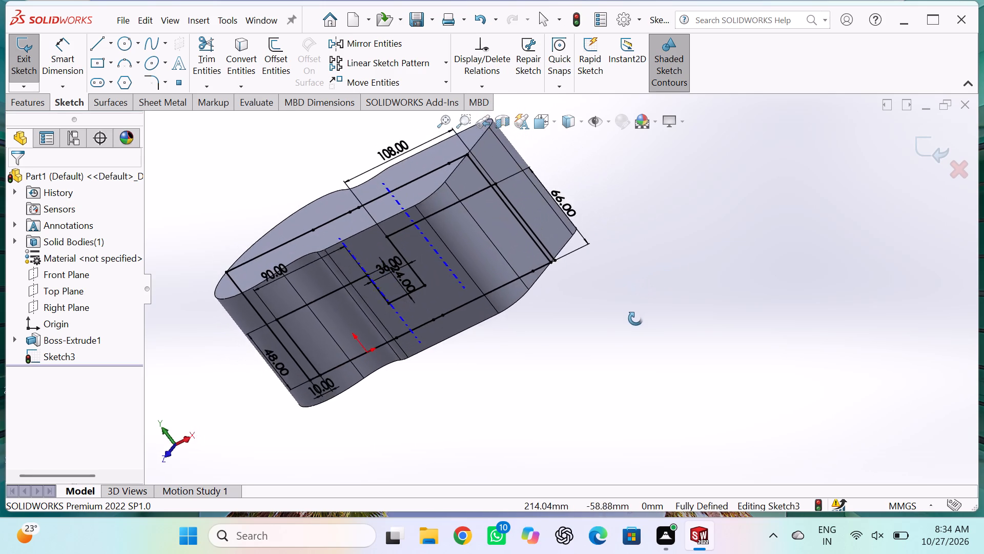
pyautogui.moveTo(635, 319); pyautogui.dragTo(686, 350, button='middle')
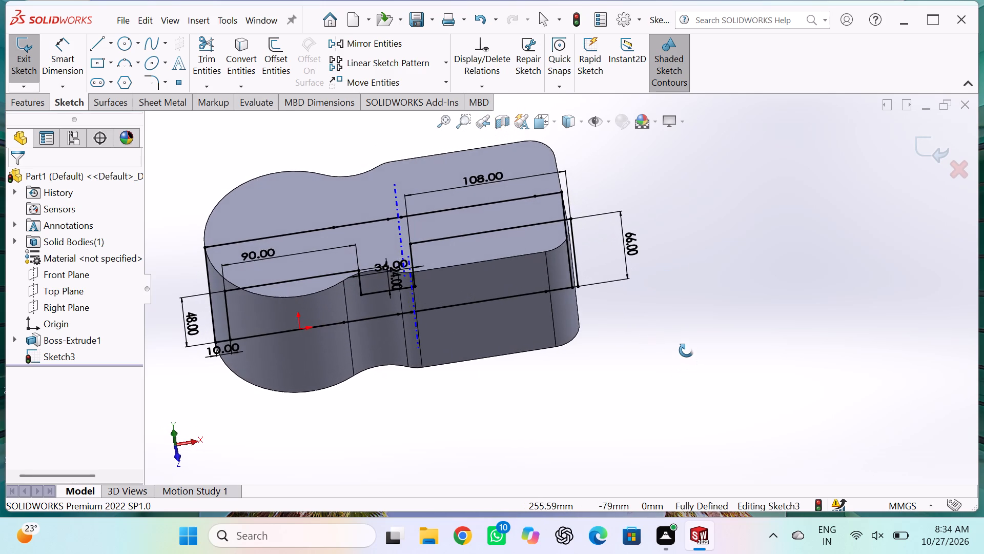
pyautogui.moveTo(686, 350); pyautogui.dragTo(686, 349, button='middle')
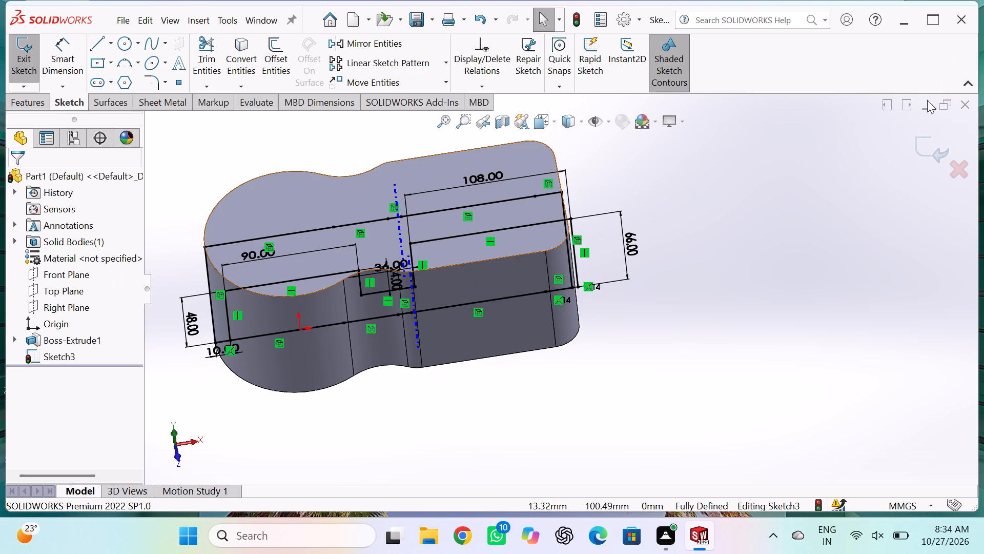
pyautogui.doubleClick(915, 141)
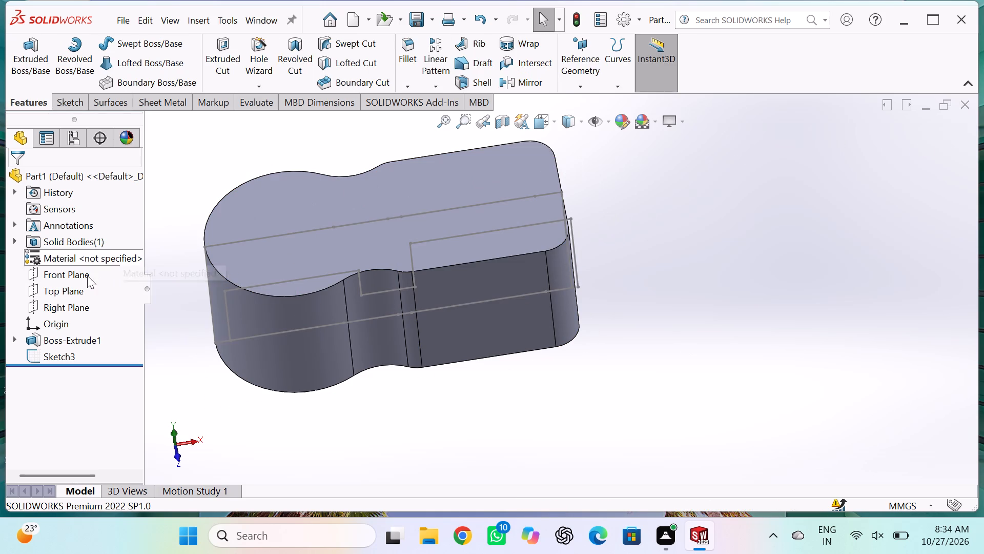
# Start a new sketch on the Front Plane, but switch to editing the existing stepped profile sketch instead.
pyautogui.click(68, 270)
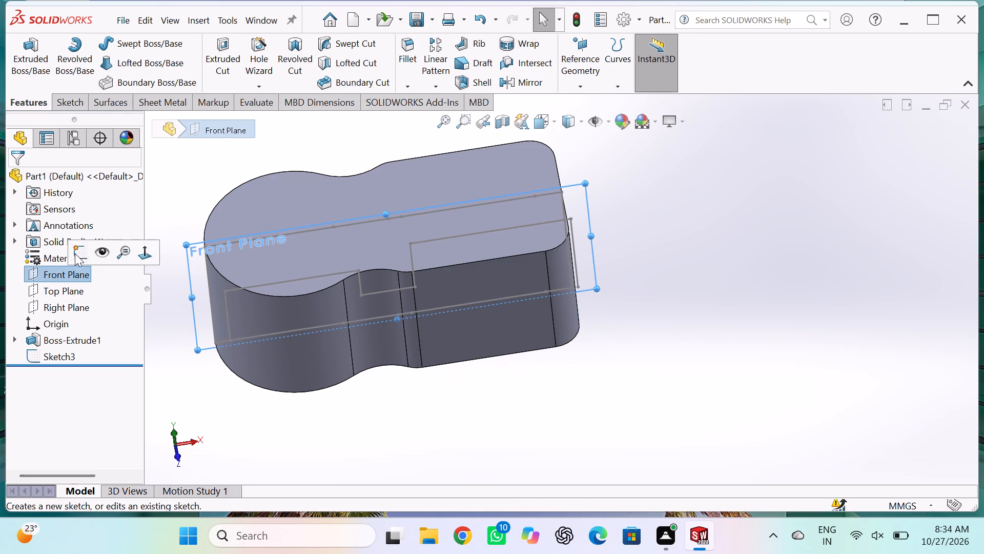
pyautogui.click(77, 250)
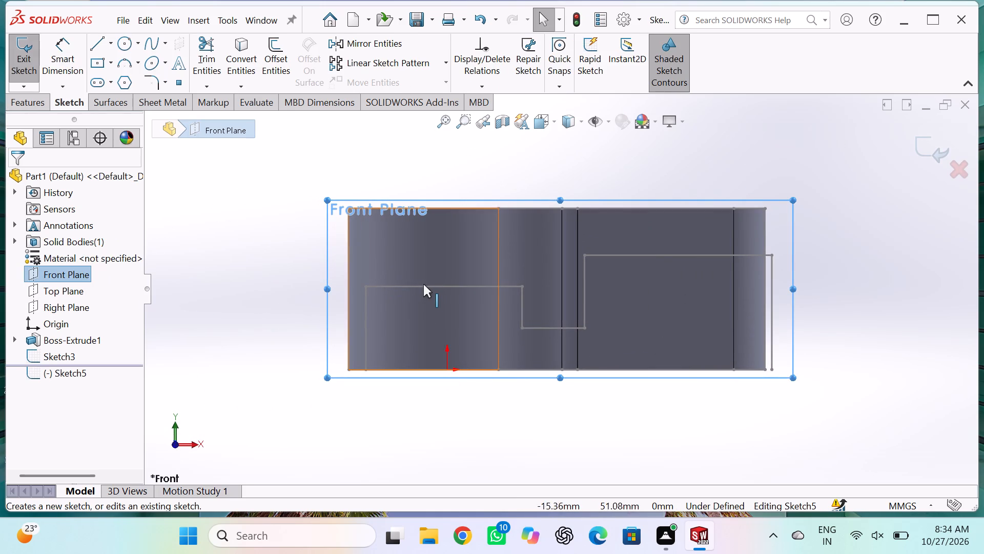
pyautogui.doubleClick(425, 286)
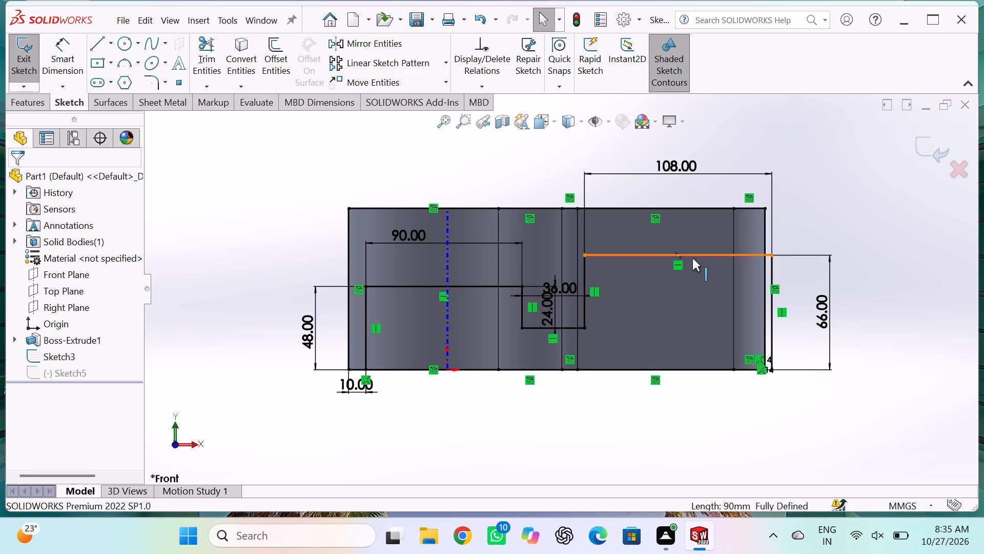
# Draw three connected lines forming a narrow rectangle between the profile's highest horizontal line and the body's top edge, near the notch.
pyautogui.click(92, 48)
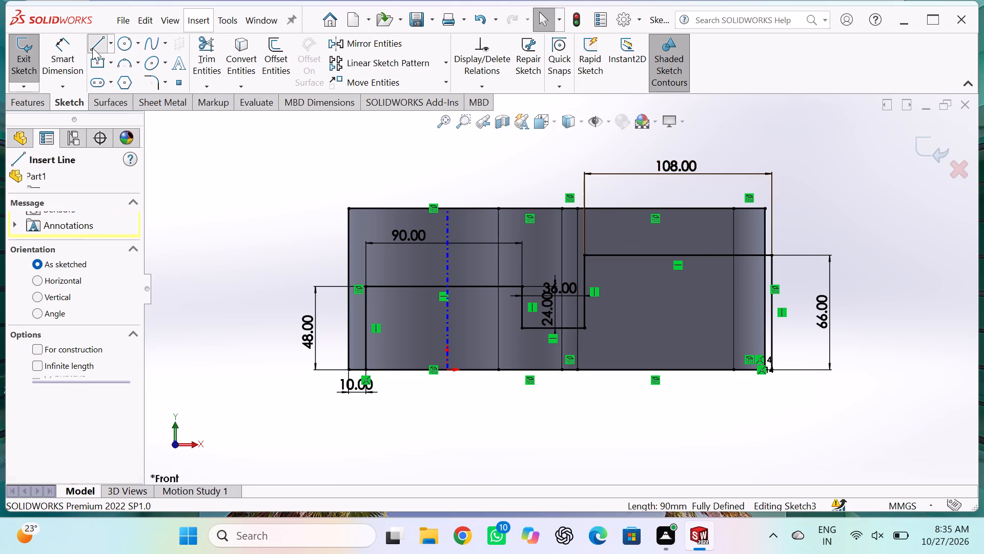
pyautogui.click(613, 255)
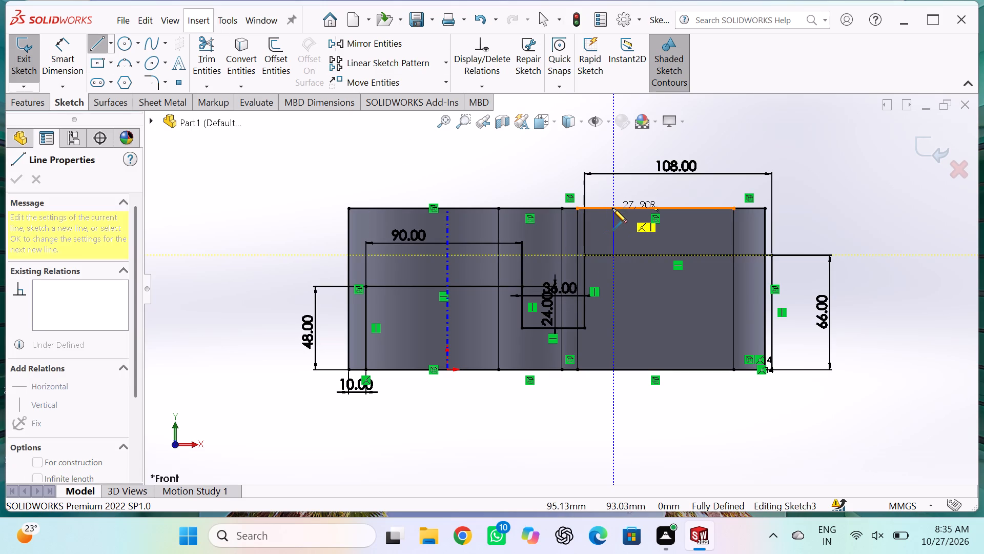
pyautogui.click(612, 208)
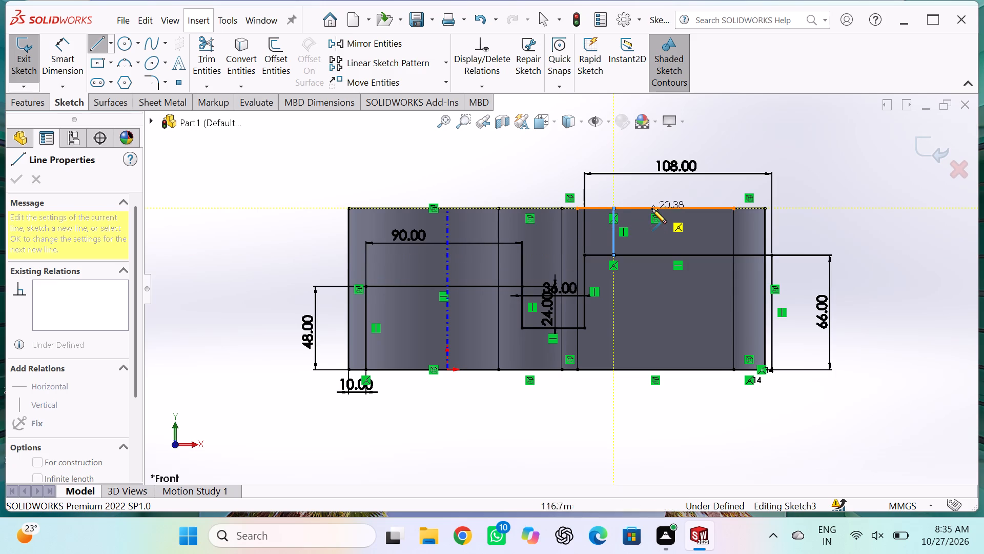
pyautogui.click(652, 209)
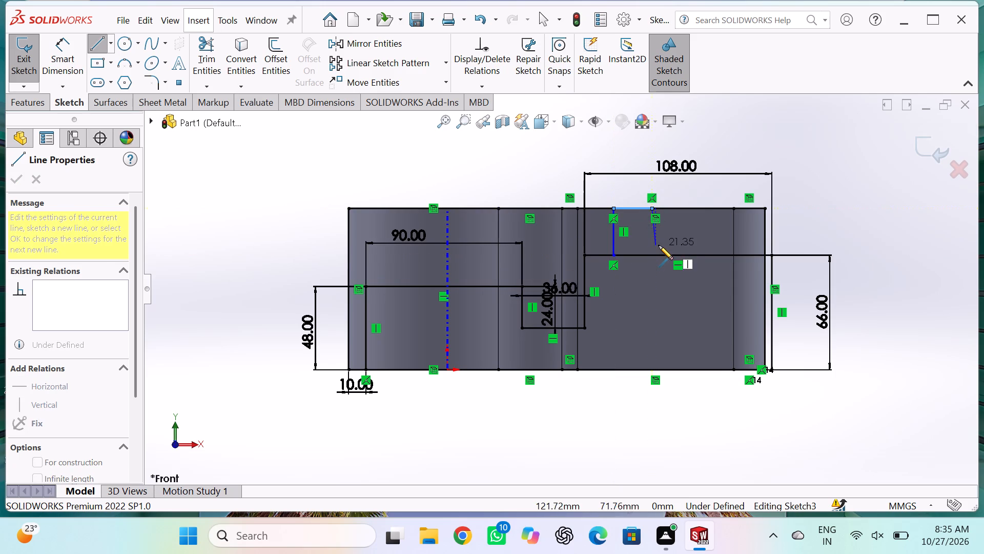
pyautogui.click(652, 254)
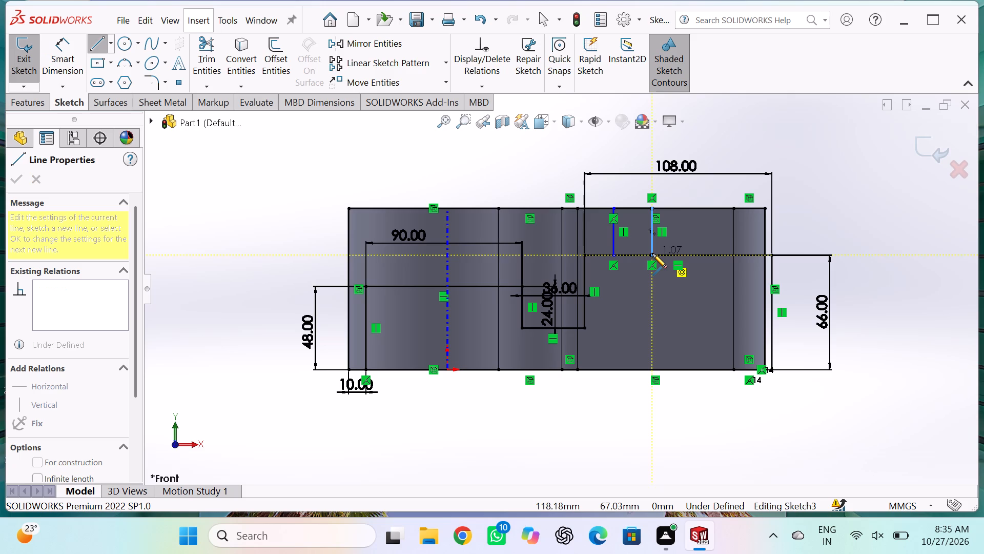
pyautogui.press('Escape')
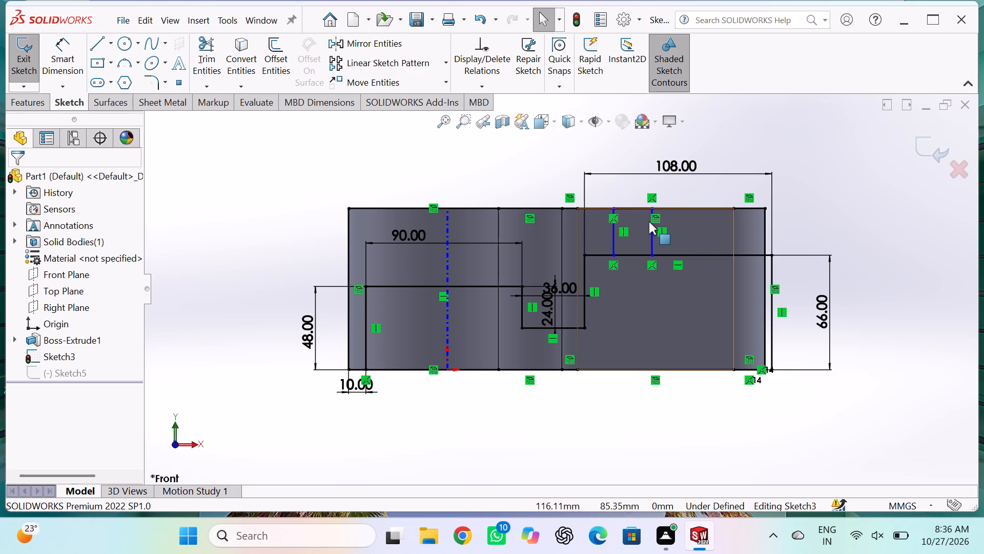
# Open the value of the 108 mm dimension on the profile's highest horizontal line.
pyautogui.doubleClick(664, 169)
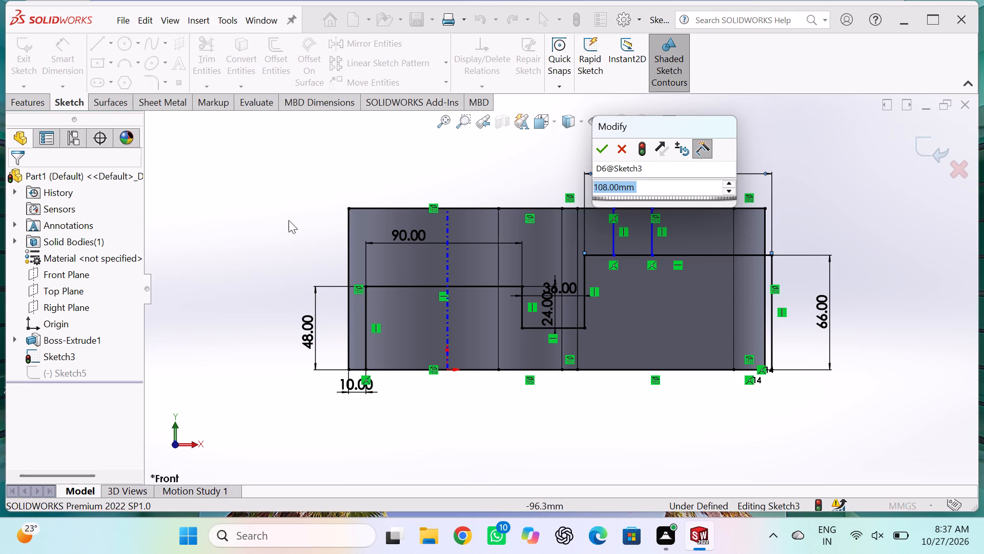
pyautogui.click(600, 146)
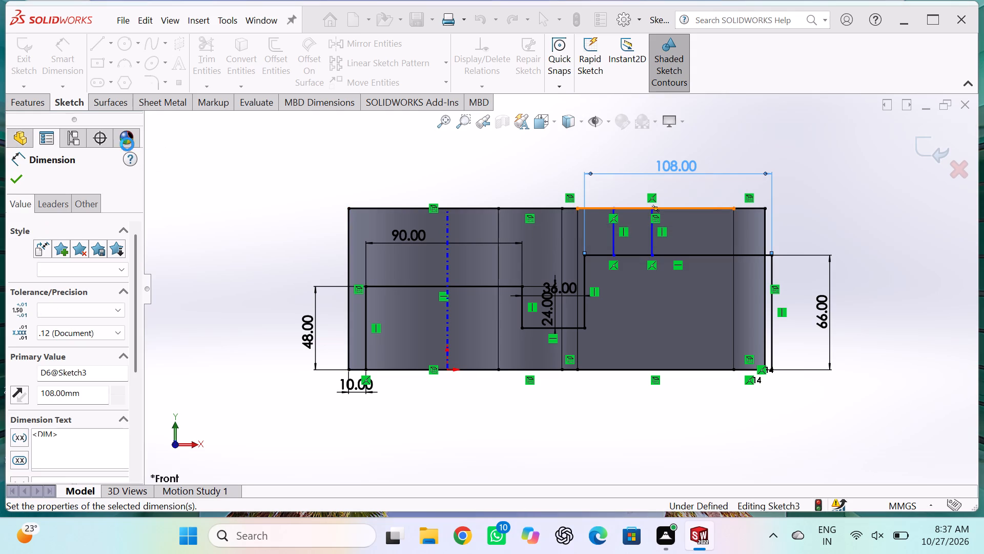
# Delete the stepped profile, the added rectangle lines, the converted body outline and their dimensions from the sketch.
pyautogui.moveTo(222, 159); pyautogui.dragTo(848, 418)
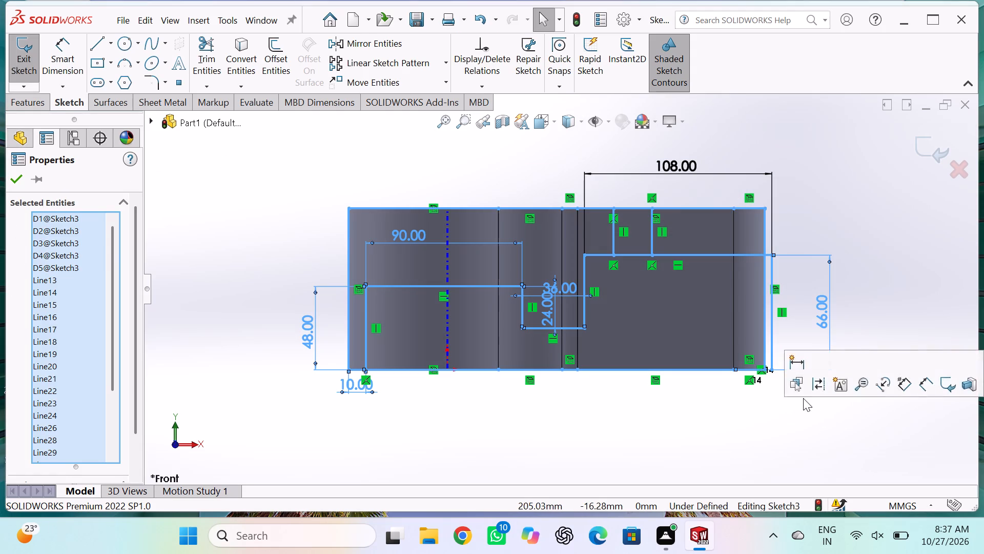
pyautogui.press('Delete')
pyautogui.click(401, 263)
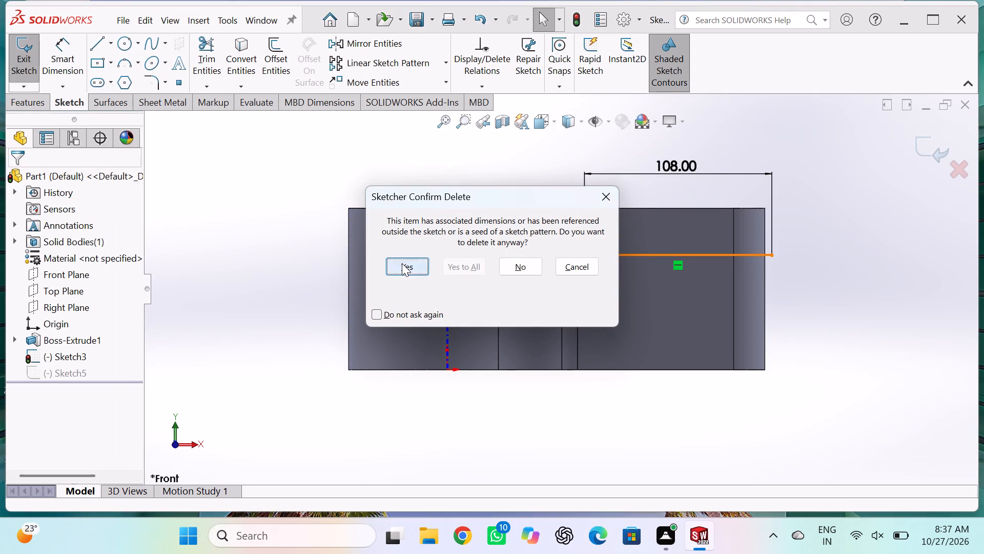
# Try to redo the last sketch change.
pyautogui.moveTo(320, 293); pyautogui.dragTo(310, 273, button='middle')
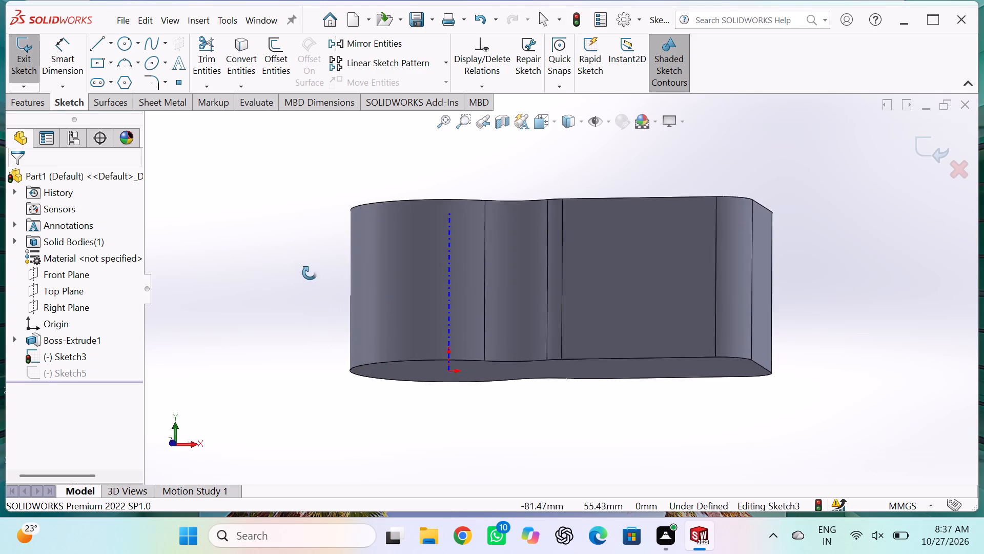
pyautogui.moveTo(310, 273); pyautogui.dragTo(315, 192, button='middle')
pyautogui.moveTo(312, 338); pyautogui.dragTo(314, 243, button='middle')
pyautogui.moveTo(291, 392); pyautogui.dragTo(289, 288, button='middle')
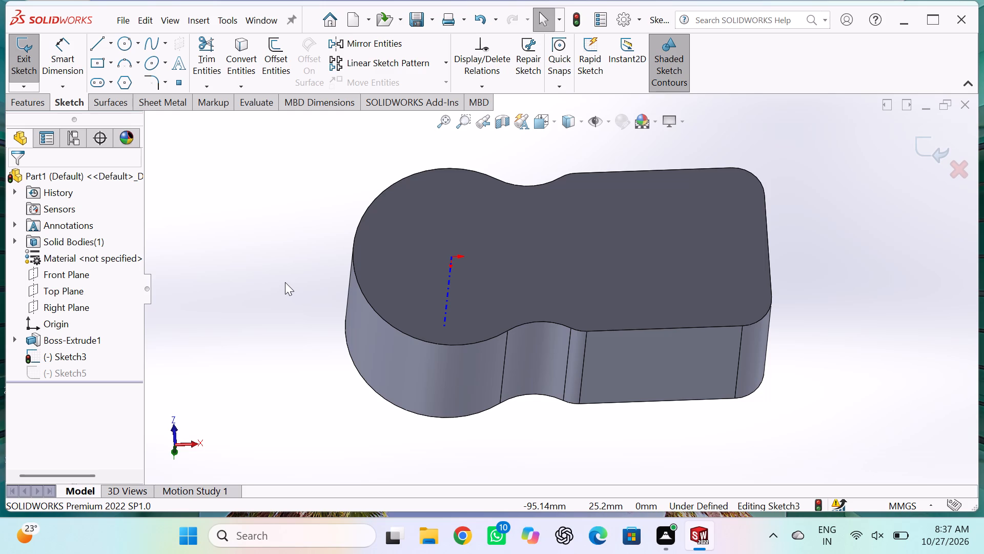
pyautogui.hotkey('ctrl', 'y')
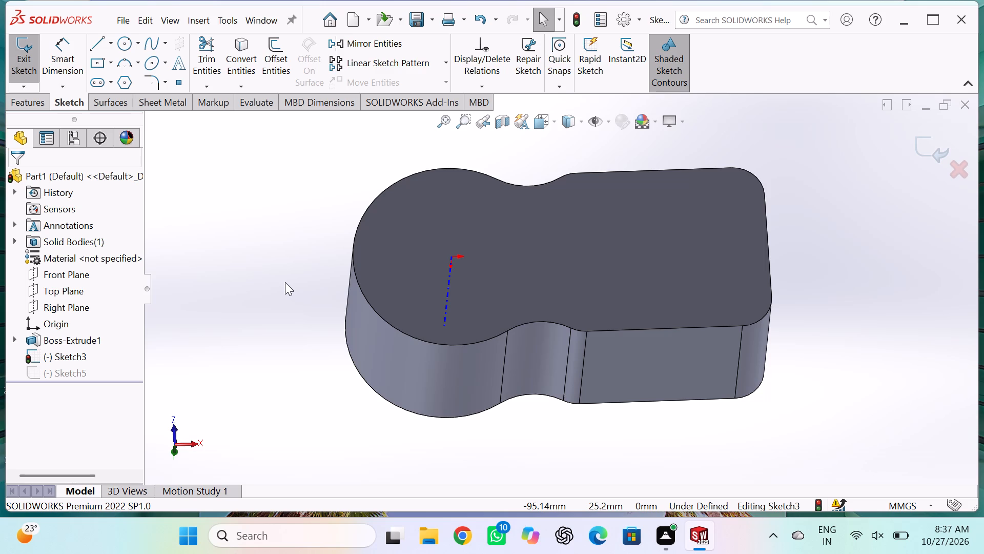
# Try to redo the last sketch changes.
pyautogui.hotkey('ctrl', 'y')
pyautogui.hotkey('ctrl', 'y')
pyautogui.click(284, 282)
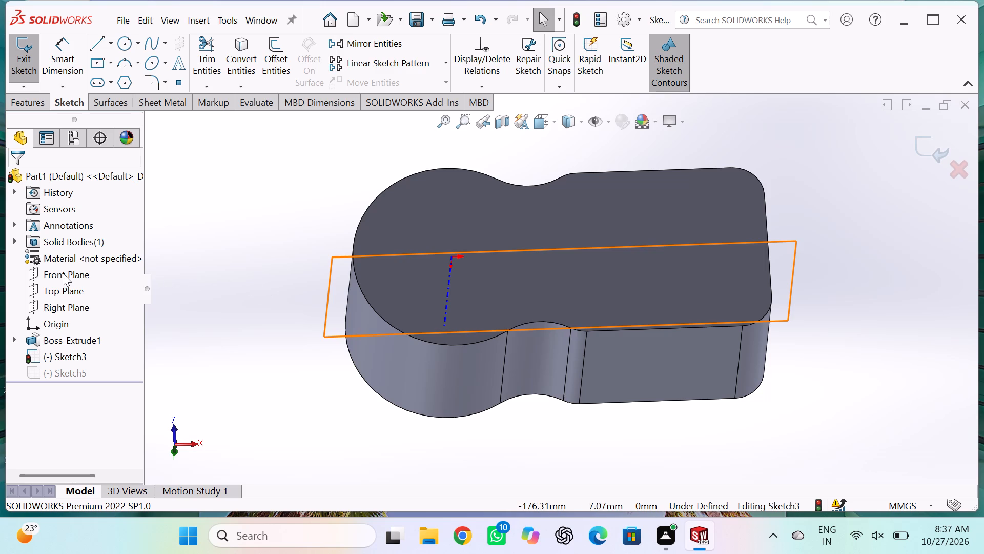
# Exit the emptied Sketch3.
pyautogui.click(922, 146)
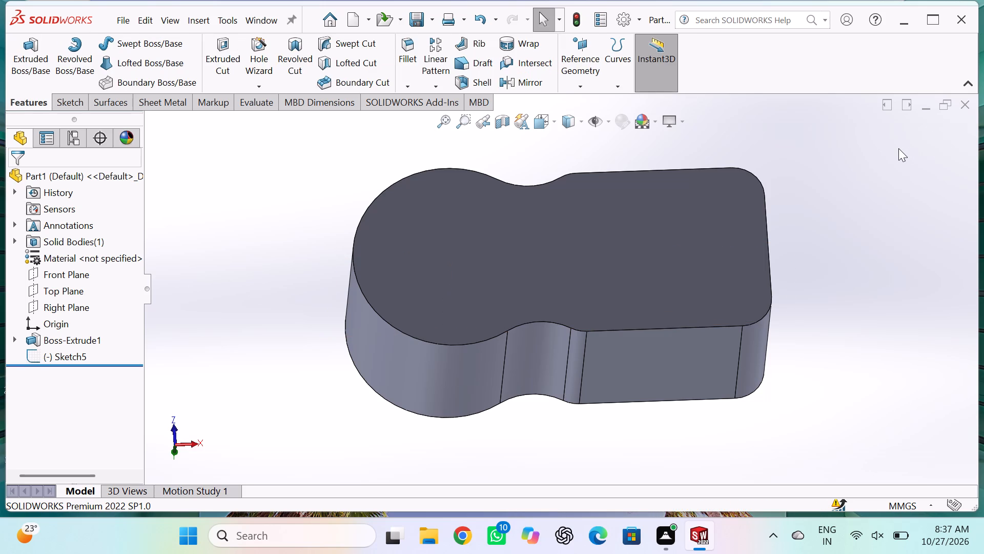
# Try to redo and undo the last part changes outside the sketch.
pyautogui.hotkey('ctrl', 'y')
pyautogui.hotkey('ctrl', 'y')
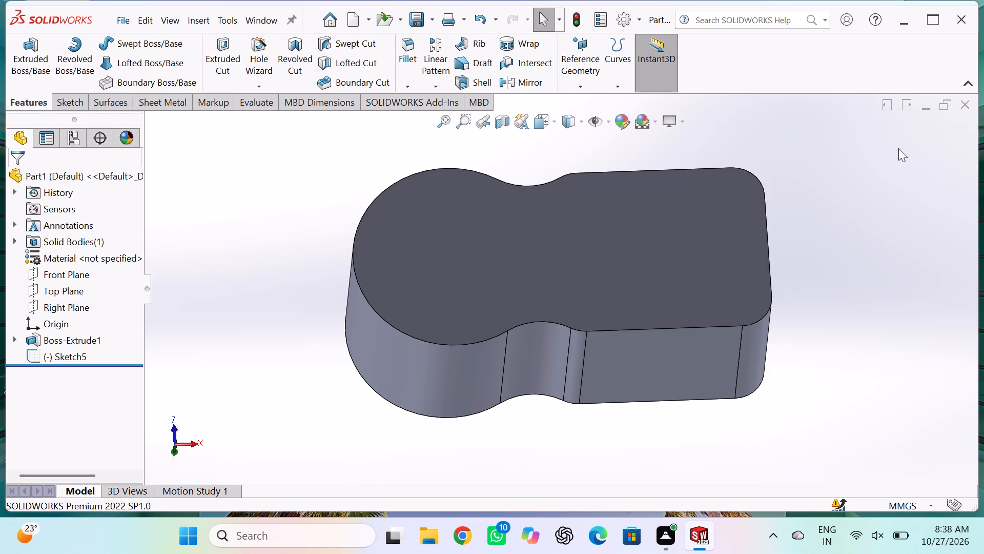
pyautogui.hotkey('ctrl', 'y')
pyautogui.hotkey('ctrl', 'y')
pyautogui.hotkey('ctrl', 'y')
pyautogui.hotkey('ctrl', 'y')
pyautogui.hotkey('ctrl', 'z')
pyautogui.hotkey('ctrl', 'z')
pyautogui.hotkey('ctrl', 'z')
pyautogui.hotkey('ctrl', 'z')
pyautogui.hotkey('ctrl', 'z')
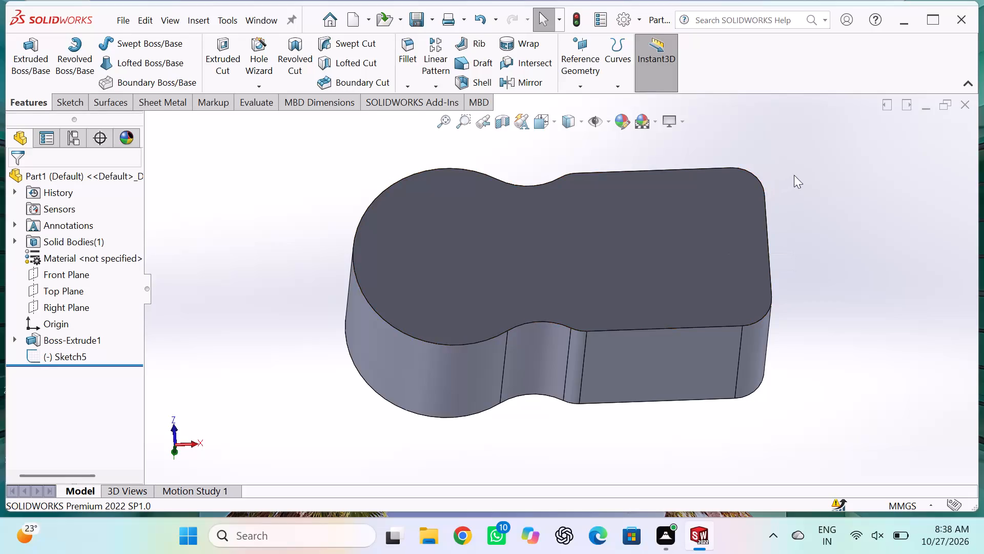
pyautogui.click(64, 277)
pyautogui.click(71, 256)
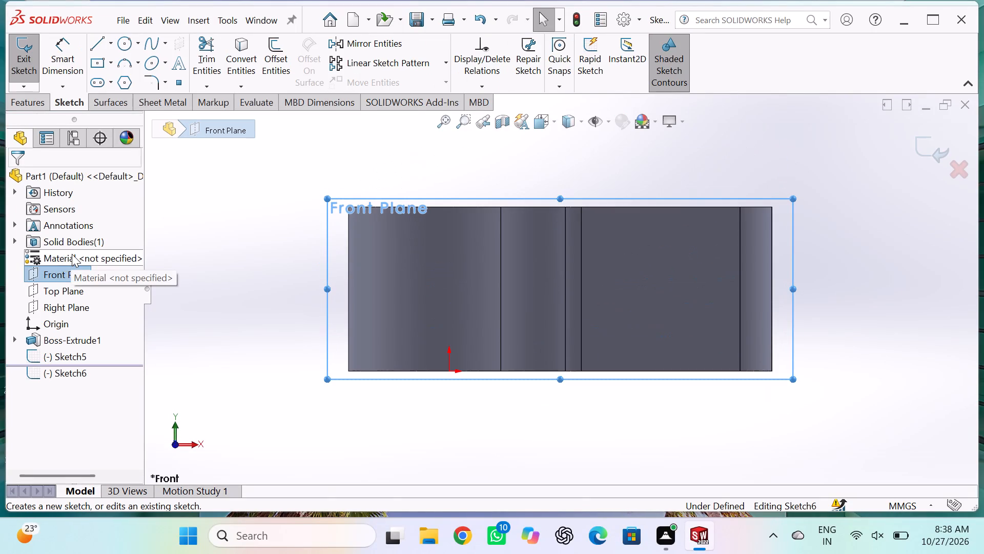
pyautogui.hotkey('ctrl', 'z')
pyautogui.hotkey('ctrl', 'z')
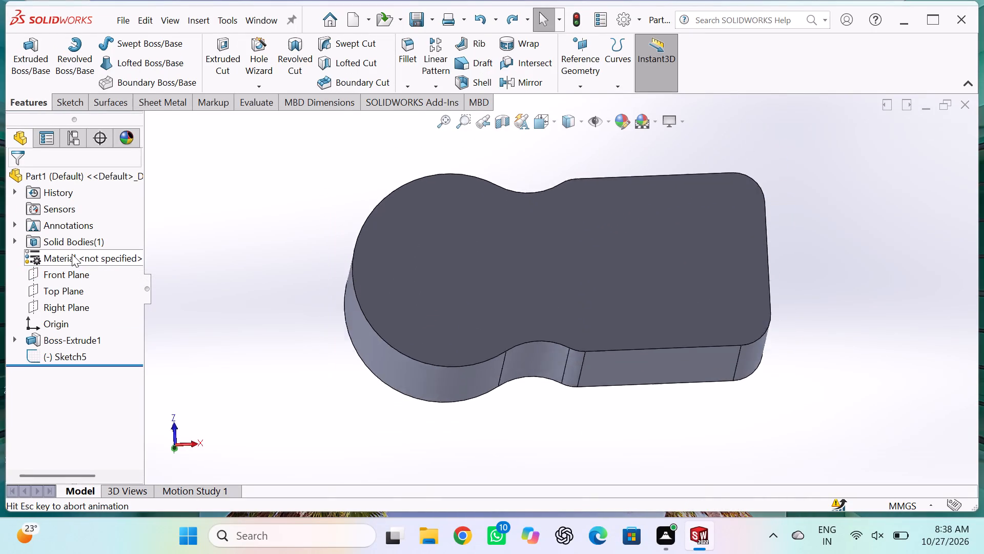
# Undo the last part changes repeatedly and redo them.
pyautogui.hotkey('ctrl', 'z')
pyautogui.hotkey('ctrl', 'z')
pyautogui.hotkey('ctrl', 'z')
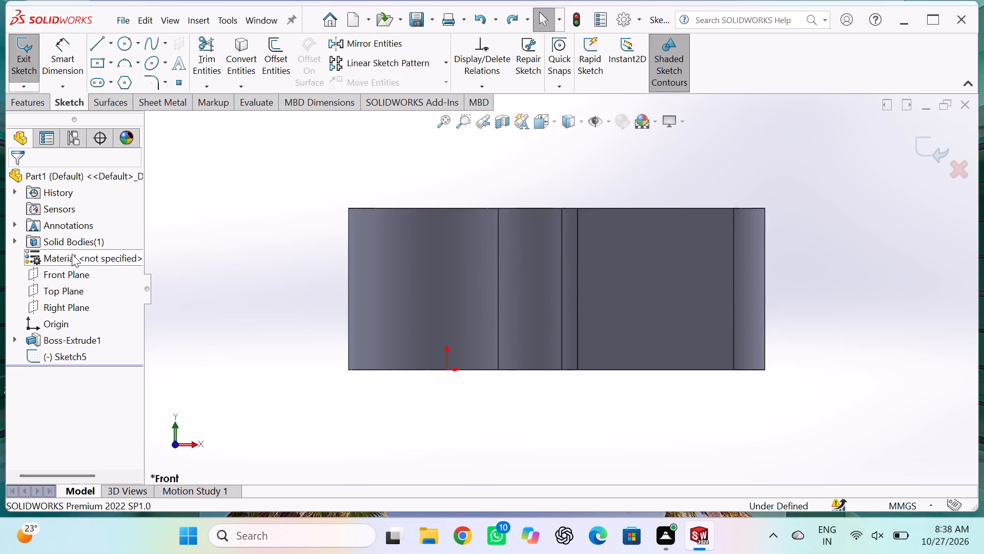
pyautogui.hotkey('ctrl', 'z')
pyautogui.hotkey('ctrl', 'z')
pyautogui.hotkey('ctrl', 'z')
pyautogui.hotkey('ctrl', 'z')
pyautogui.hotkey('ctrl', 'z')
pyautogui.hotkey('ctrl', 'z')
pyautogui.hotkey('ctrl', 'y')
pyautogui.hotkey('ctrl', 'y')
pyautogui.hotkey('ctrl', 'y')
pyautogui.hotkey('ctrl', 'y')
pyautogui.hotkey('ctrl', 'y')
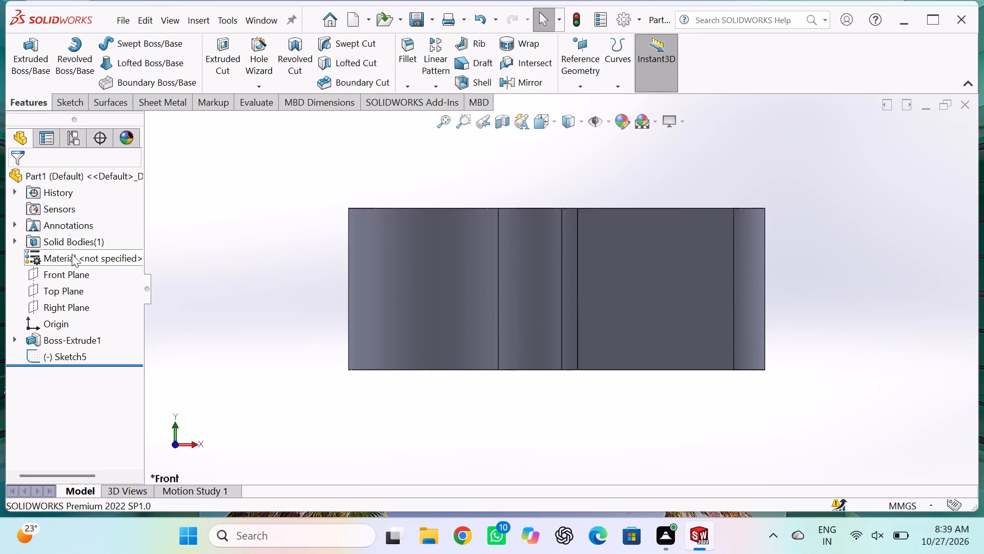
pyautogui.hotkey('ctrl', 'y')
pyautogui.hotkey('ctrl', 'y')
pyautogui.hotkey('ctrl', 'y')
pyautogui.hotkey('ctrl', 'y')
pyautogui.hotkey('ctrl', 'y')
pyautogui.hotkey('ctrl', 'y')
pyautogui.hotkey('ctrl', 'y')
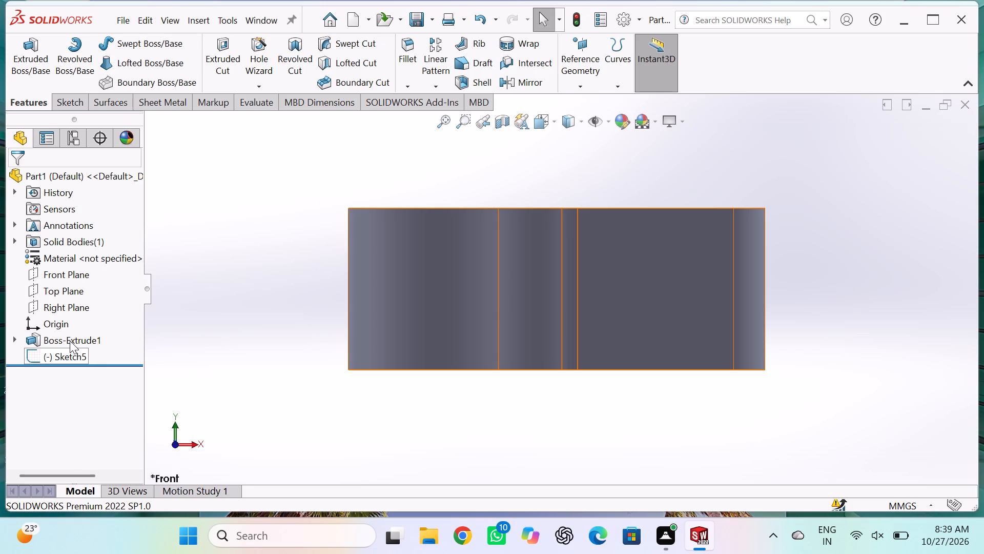
# In Sketch5, draw a vertical line about 62 mm up from the bottom edge near the rounded end, continuing about 67 mm horizontally towards the notch.
pyautogui.click(86, 359)
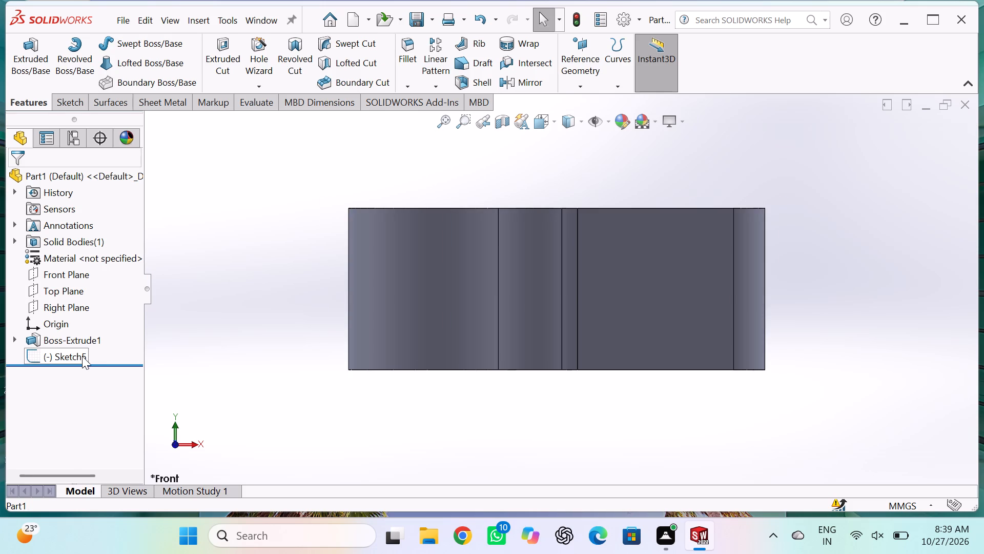
pyautogui.click(98, 311)
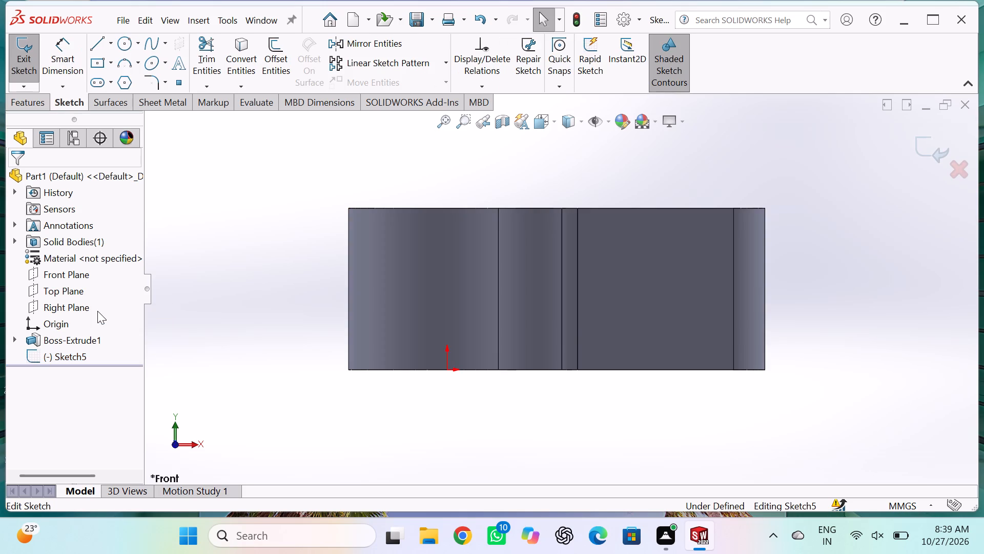
pyautogui.click(203, 243)
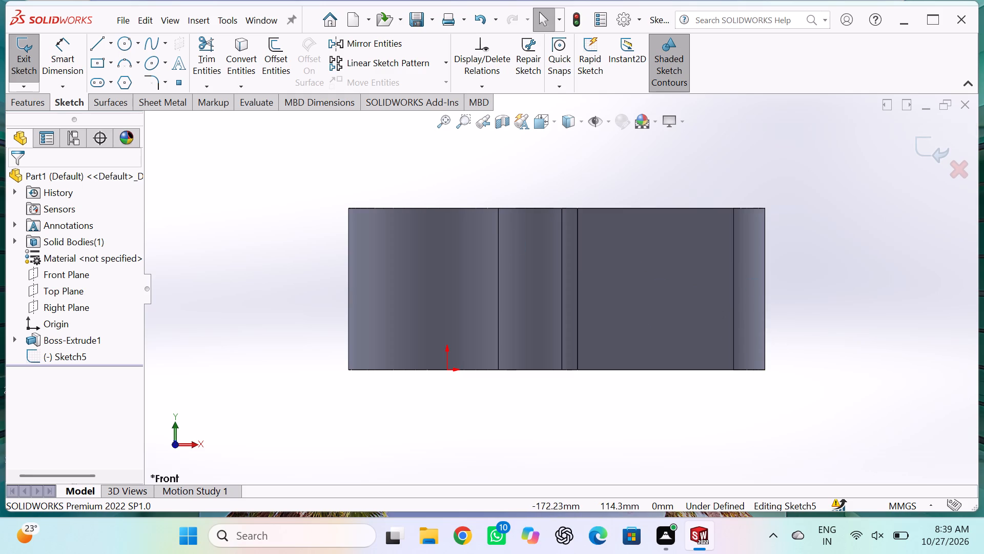
pyautogui.click(101, 42)
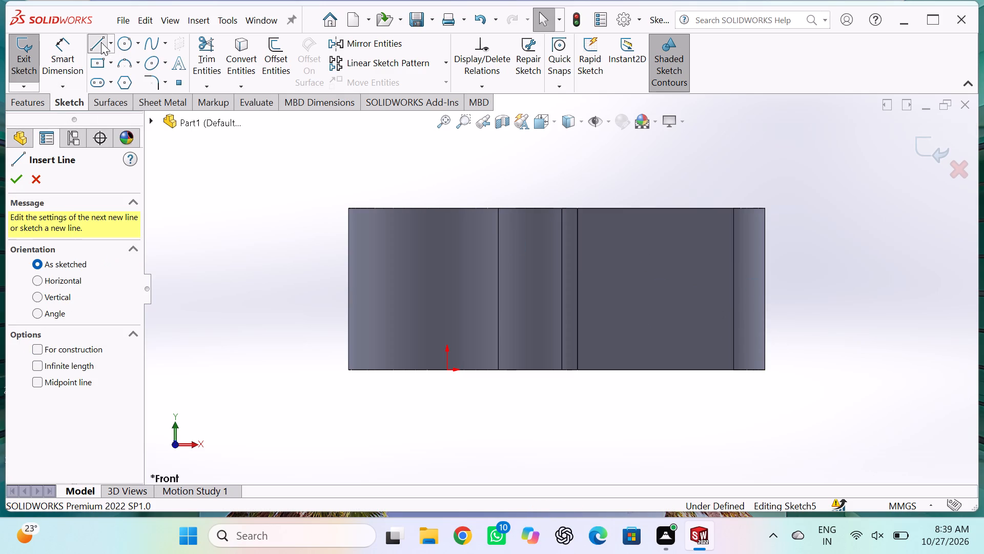
pyautogui.click(362, 369)
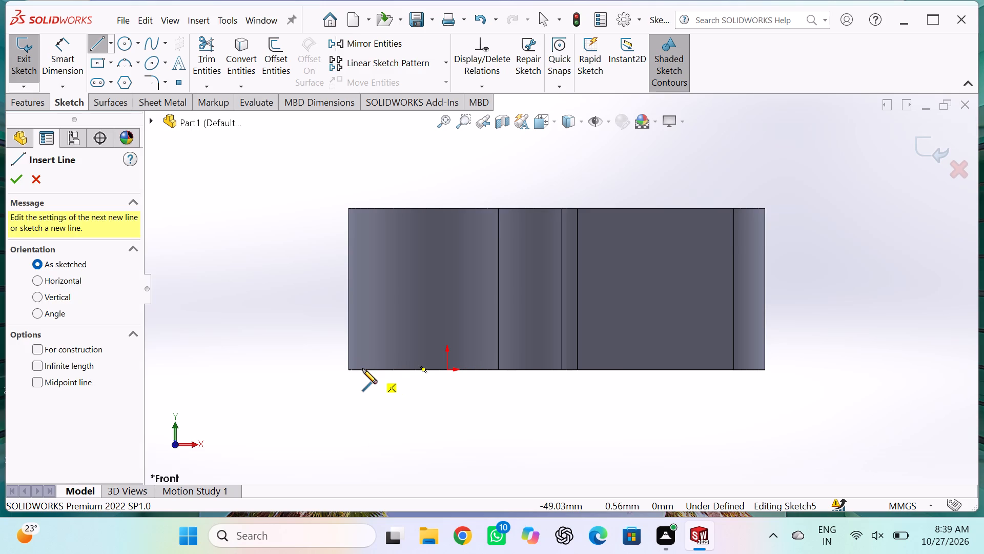
pyautogui.click(362, 262)
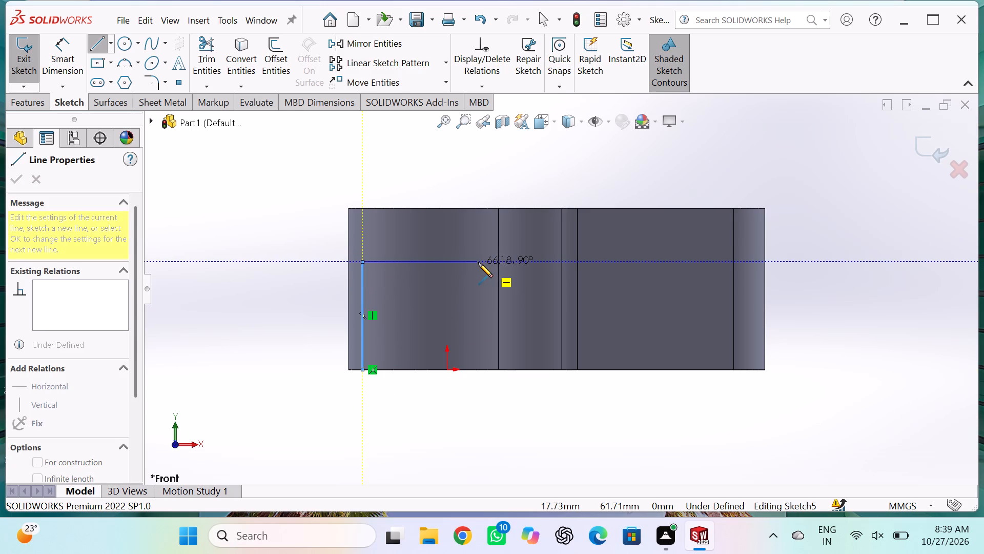
pyautogui.click(478, 263)
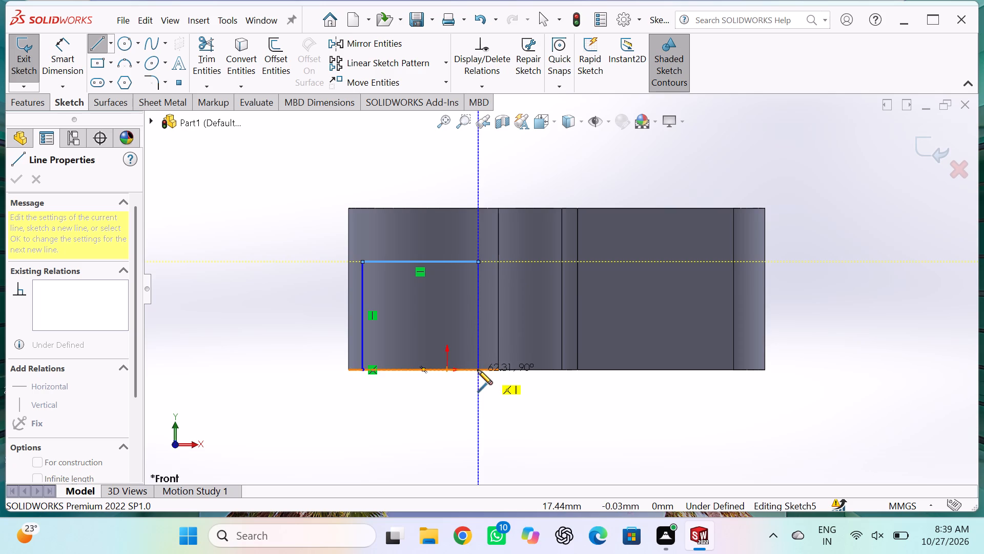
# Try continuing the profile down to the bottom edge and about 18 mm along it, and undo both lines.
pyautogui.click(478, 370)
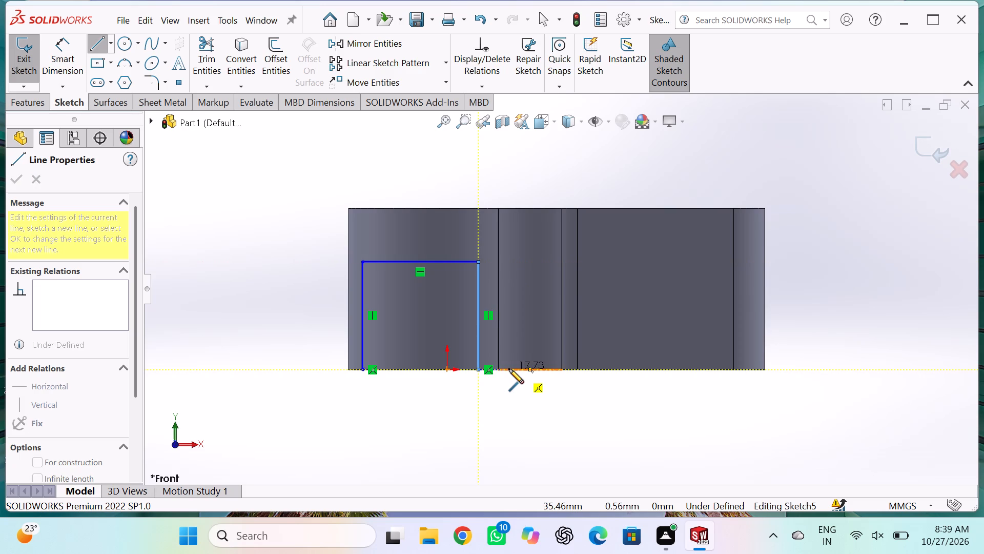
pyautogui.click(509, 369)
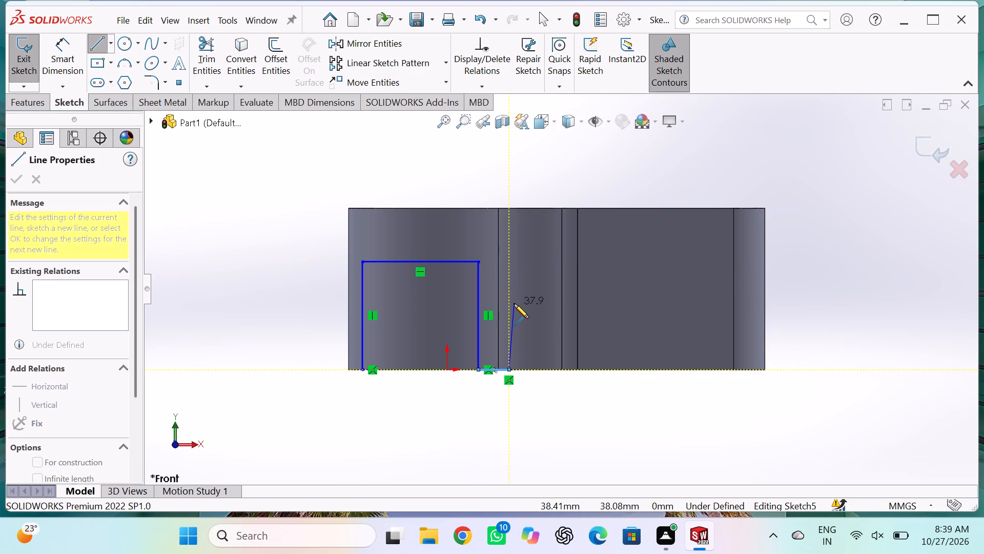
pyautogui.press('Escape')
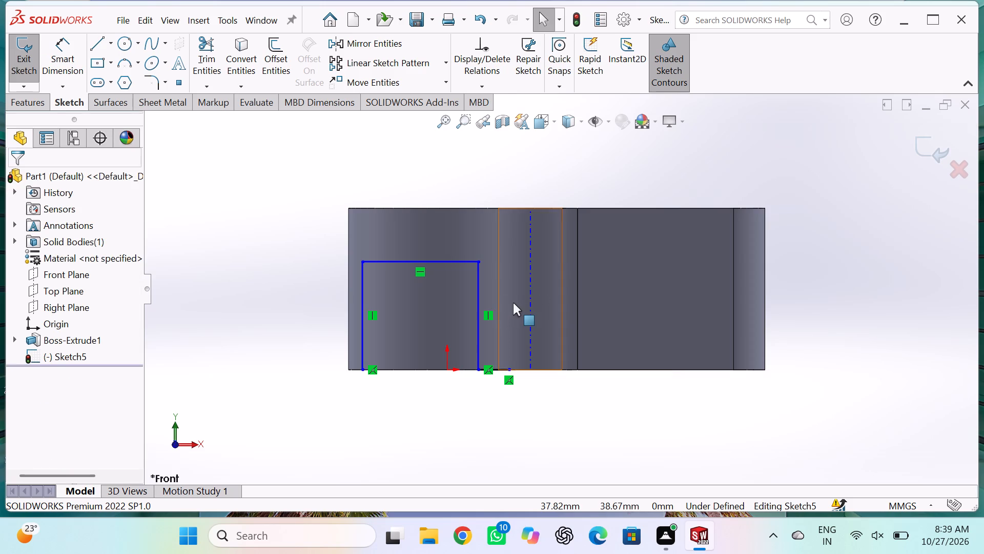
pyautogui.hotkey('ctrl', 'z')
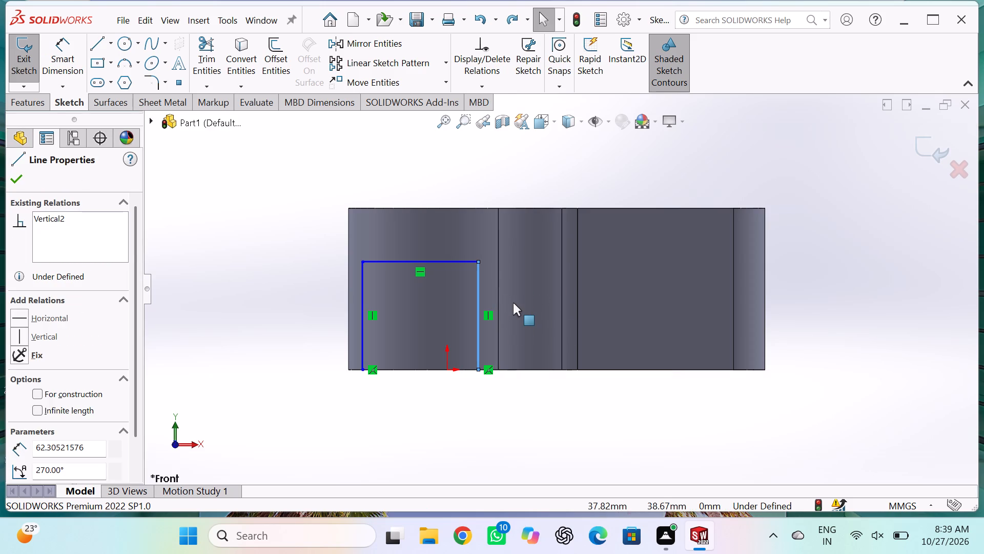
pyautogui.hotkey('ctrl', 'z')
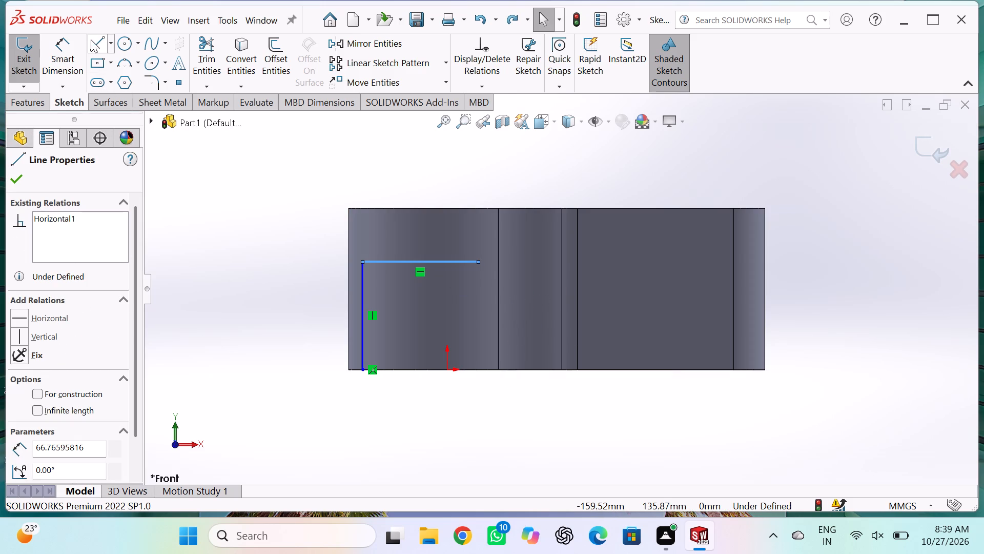
# Continue the profile from the horizontal line's end: down, about 29 mm across, 40 mm up, 112 mm across, and 75 mm down to the bottom edge.
pyautogui.click(91, 39)
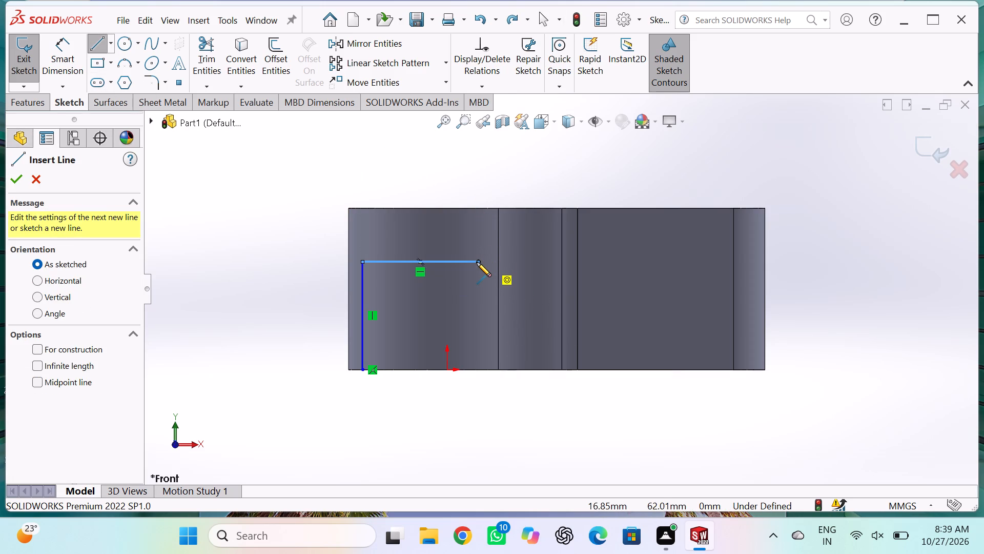
pyautogui.click(477, 262)
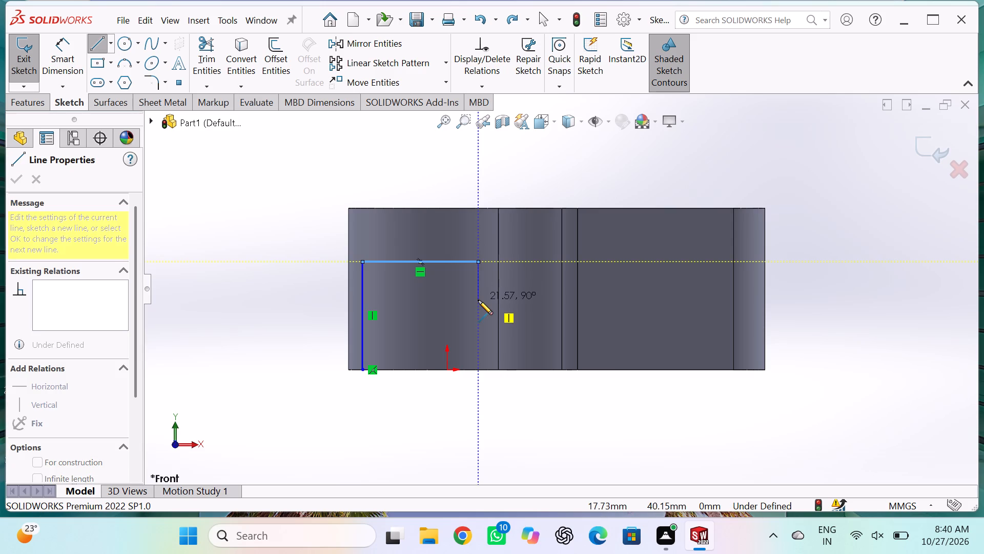
pyautogui.doubleClick(477, 311)
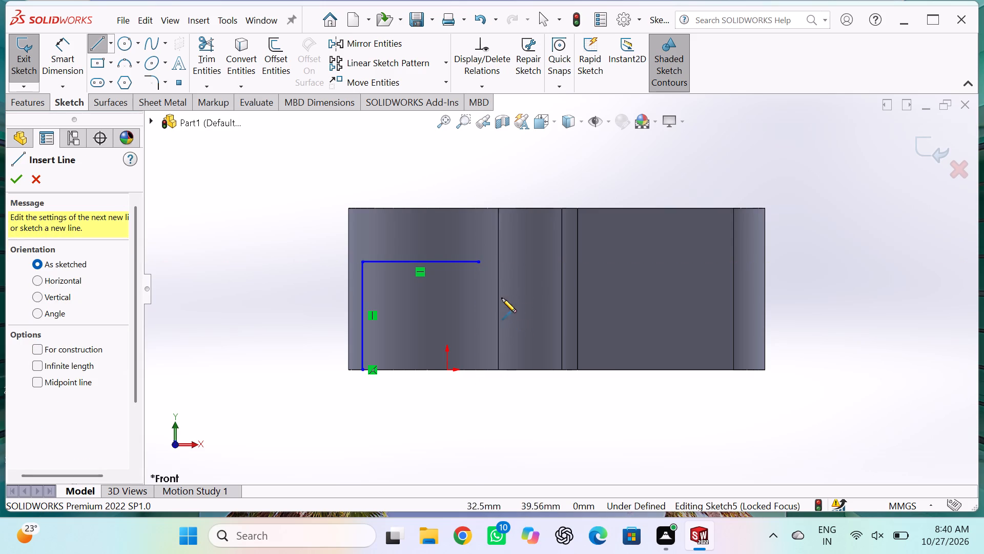
pyautogui.click(478, 262)
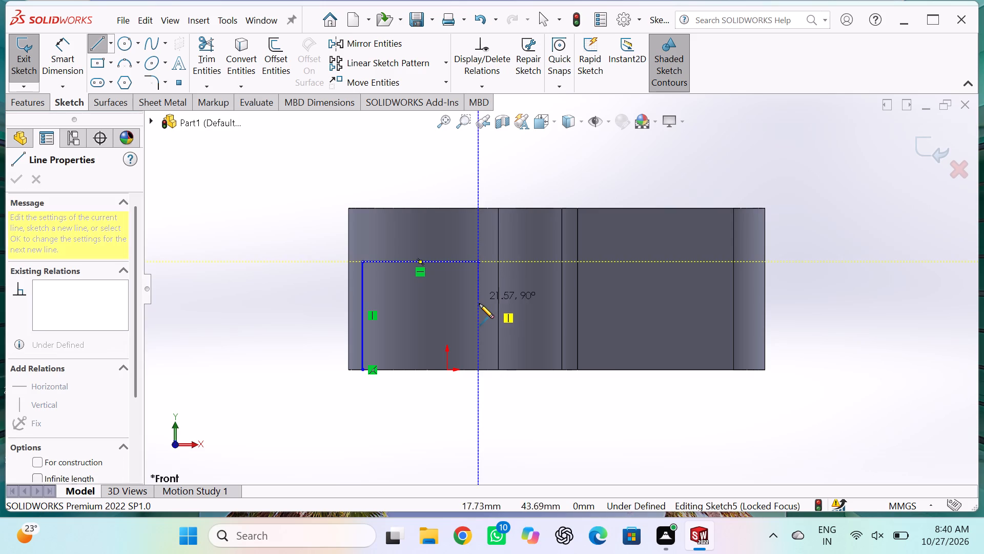
pyautogui.click(479, 309)
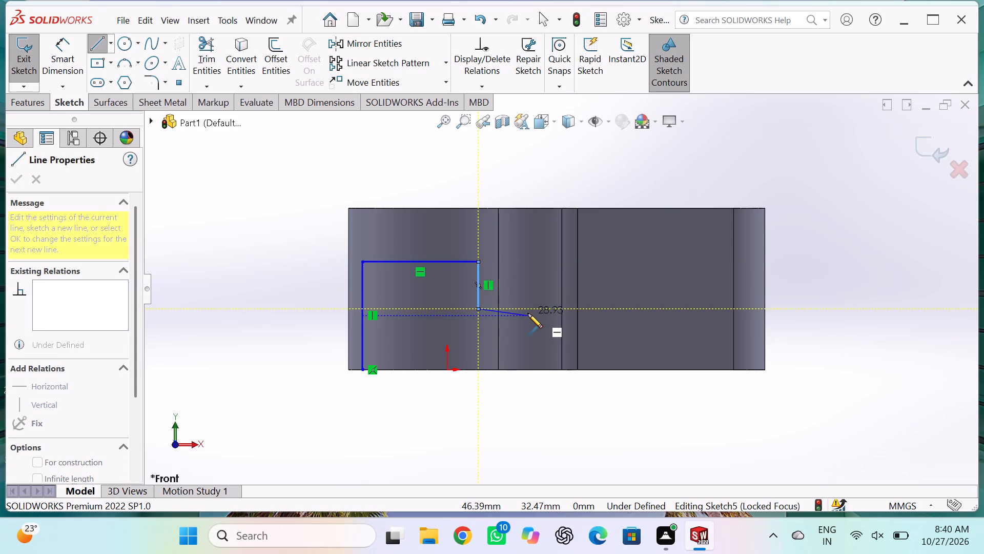
pyautogui.click(529, 310)
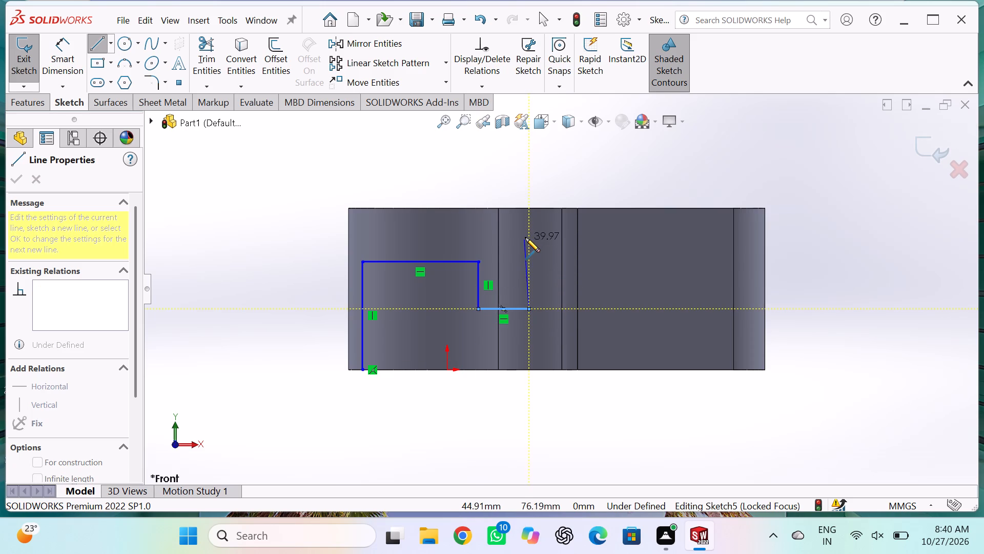
pyautogui.click(529, 239)
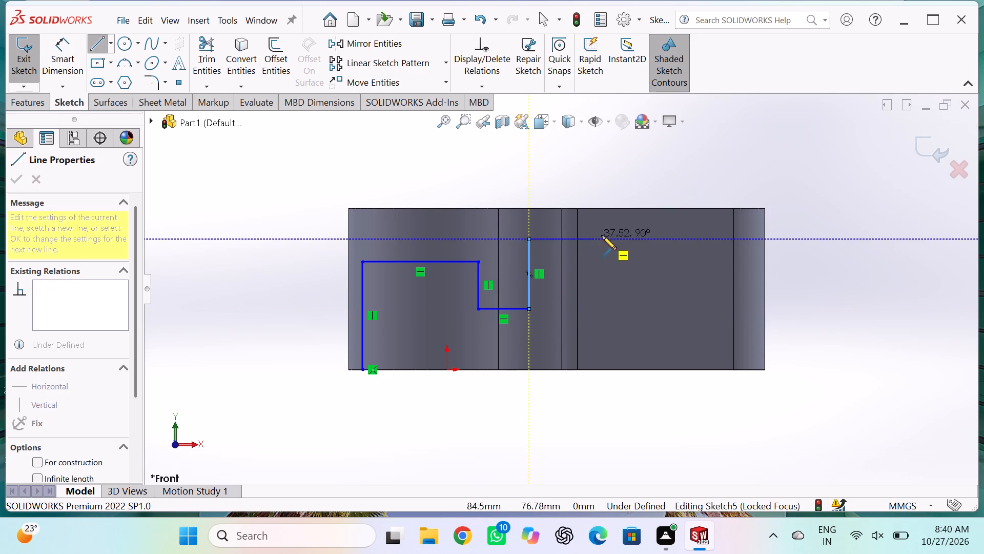
pyautogui.click(725, 238)
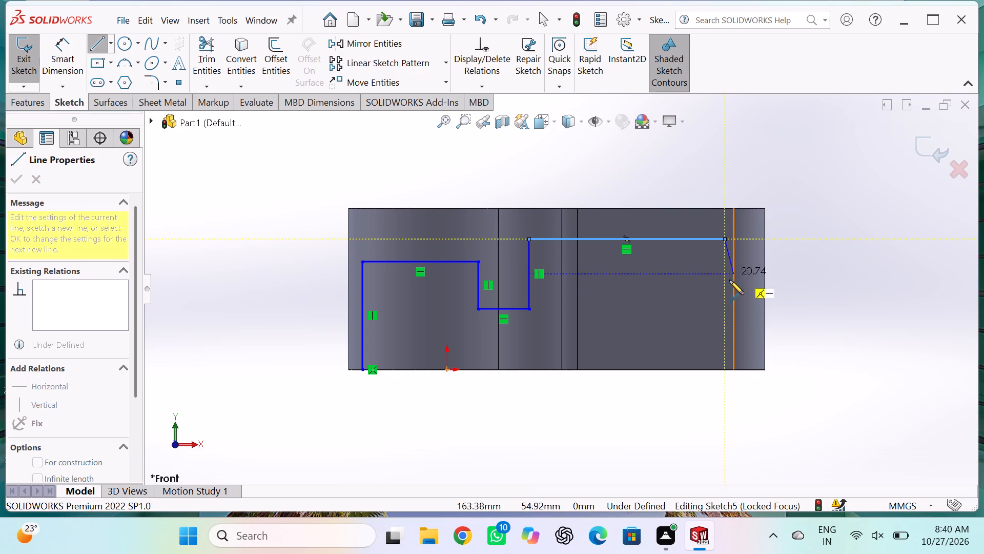
pyautogui.click(726, 369)
pyautogui.rightClick(574, 177)
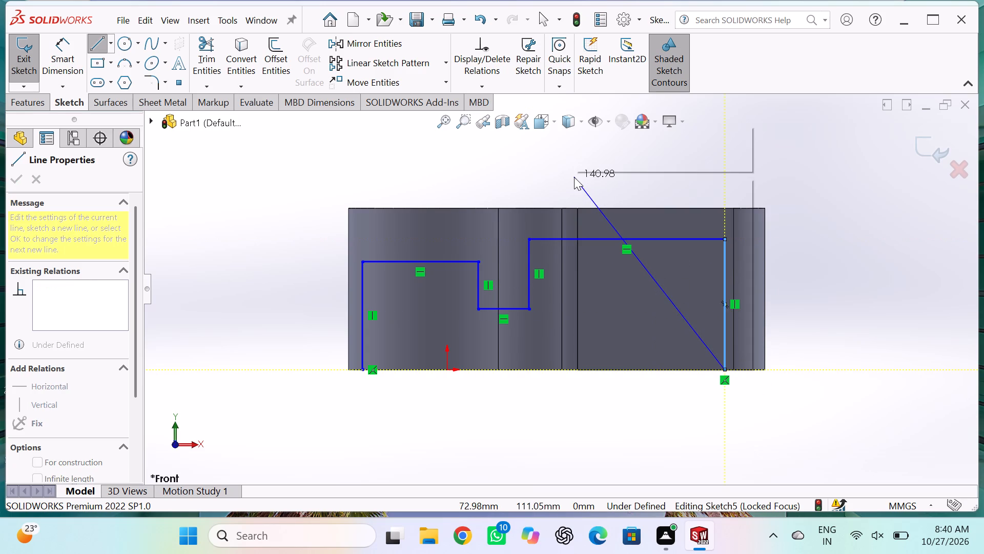
pyautogui.click(597, 179)
pyautogui.rightClick(572, 156)
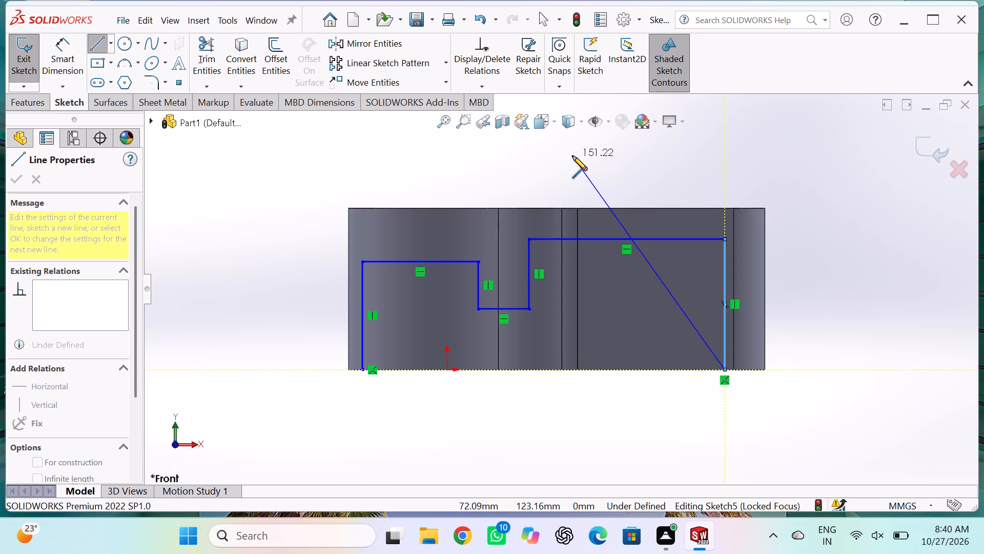
pyautogui.click(593, 165)
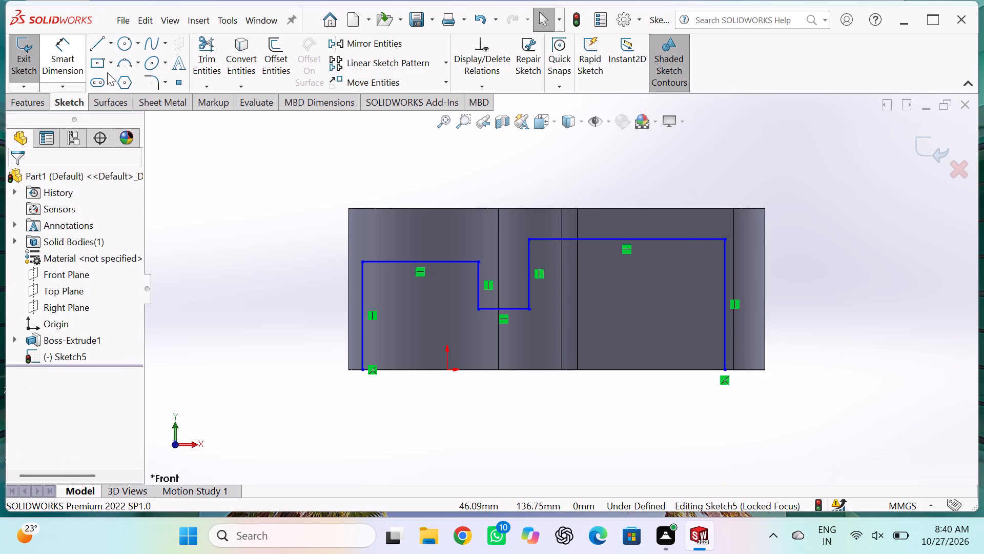
# Dimension the lengths of the profile's three horizontal lines: the rounded-end ledge, the long upper line and the slot bottom between them.
pyautogui.click(52, 54)
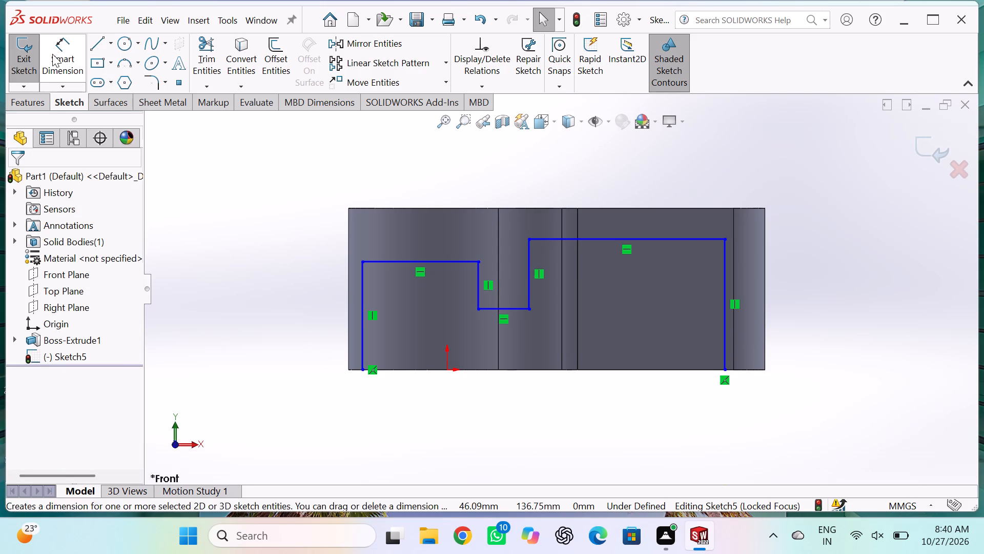
pyautogui.click(453, 259)
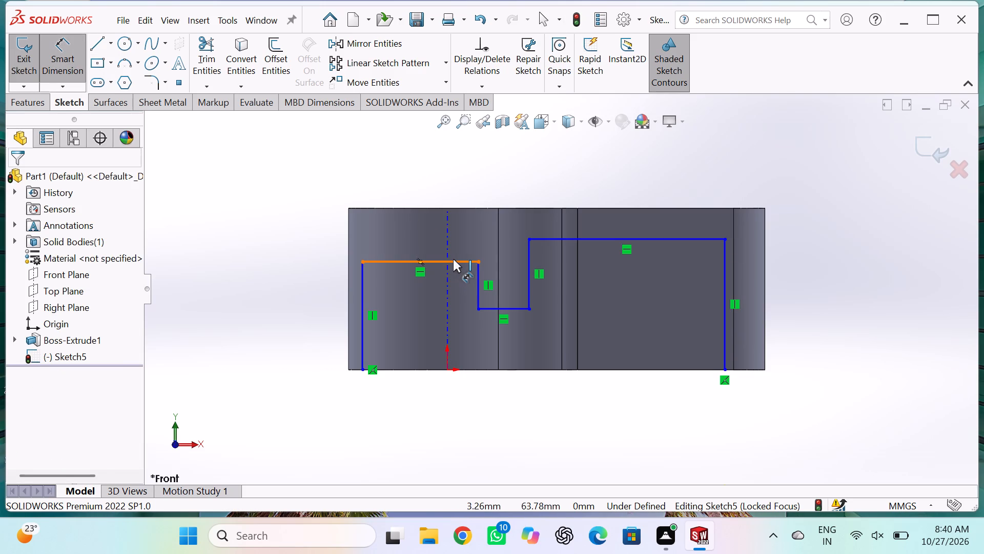
pyautogui.click(449, 189)
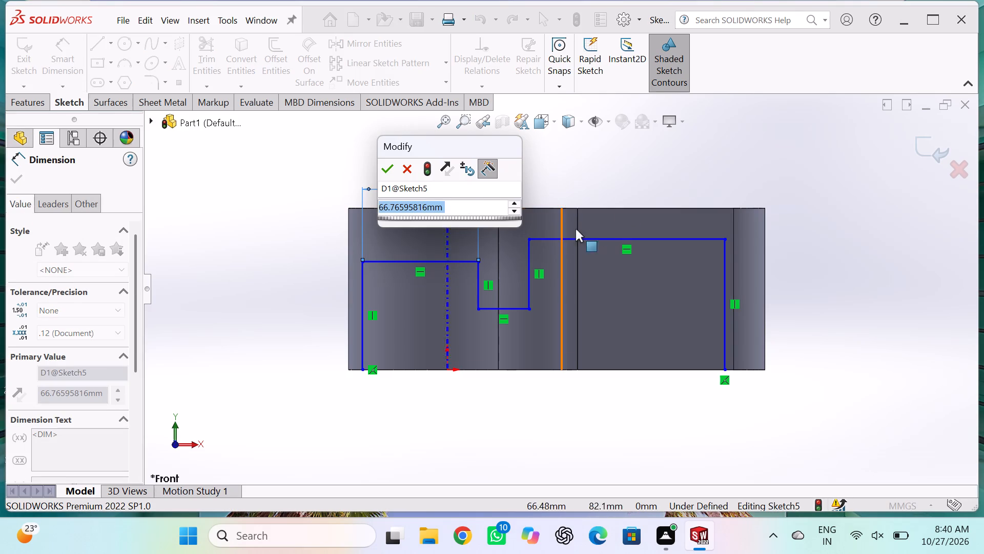
pyautogui.click(598, 238)
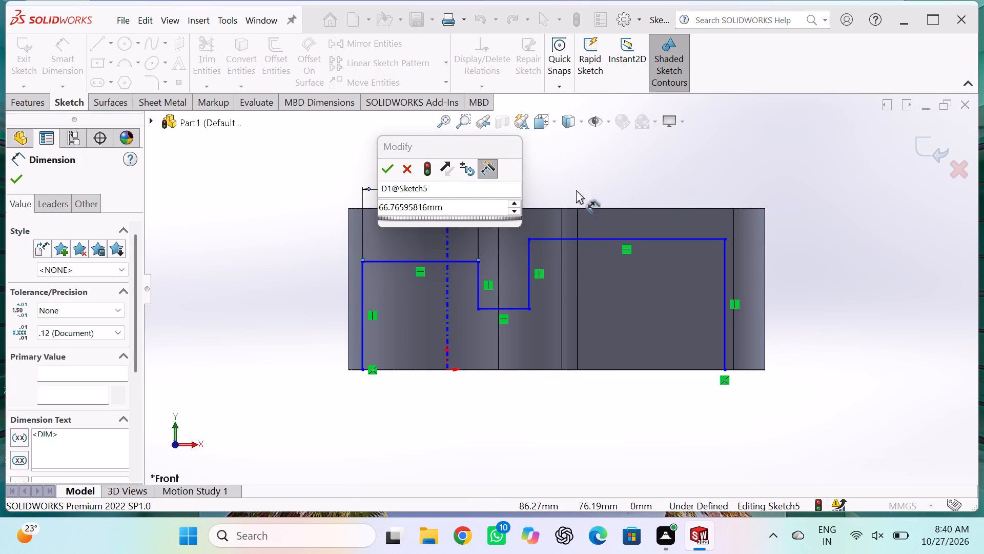
pyautogui.click(388, 165)
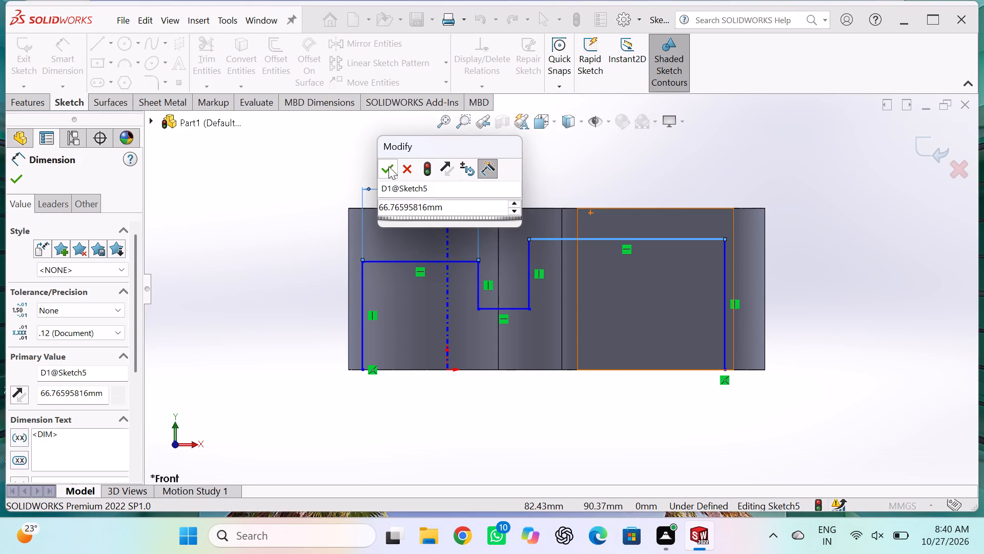
pyautogui.click(602, 239)
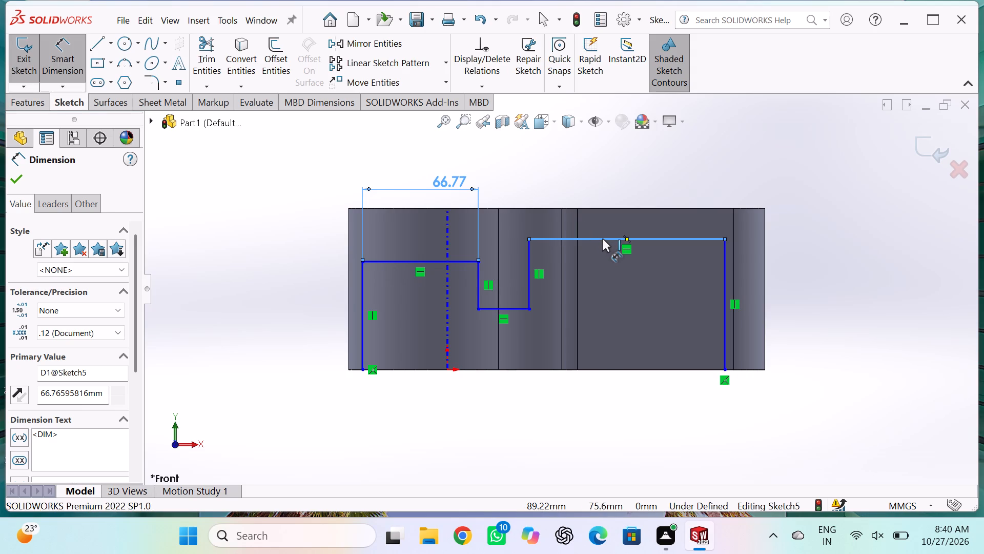
pyautogui.click(596, 186)
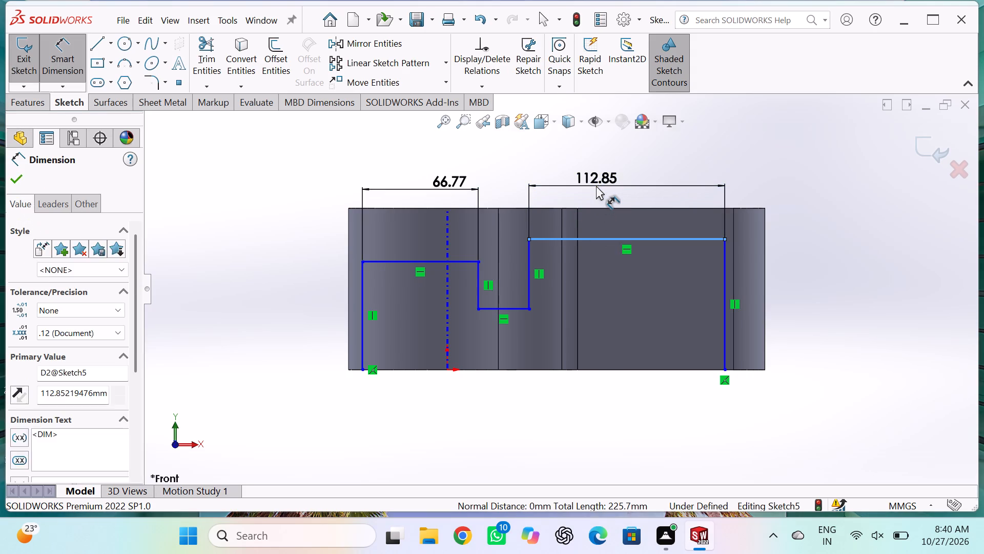
pyautogui.click(519, 307)
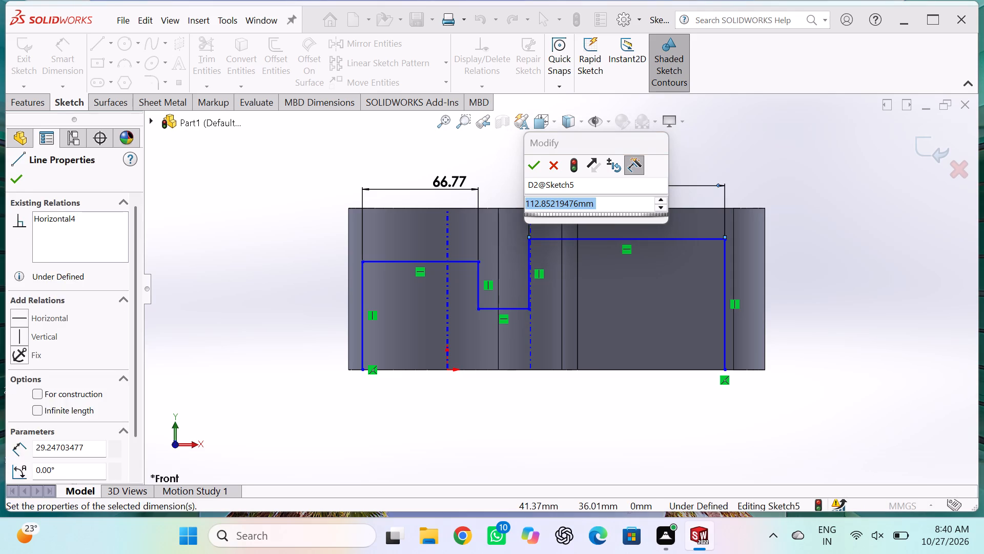
pyautogui.click(536, 170)
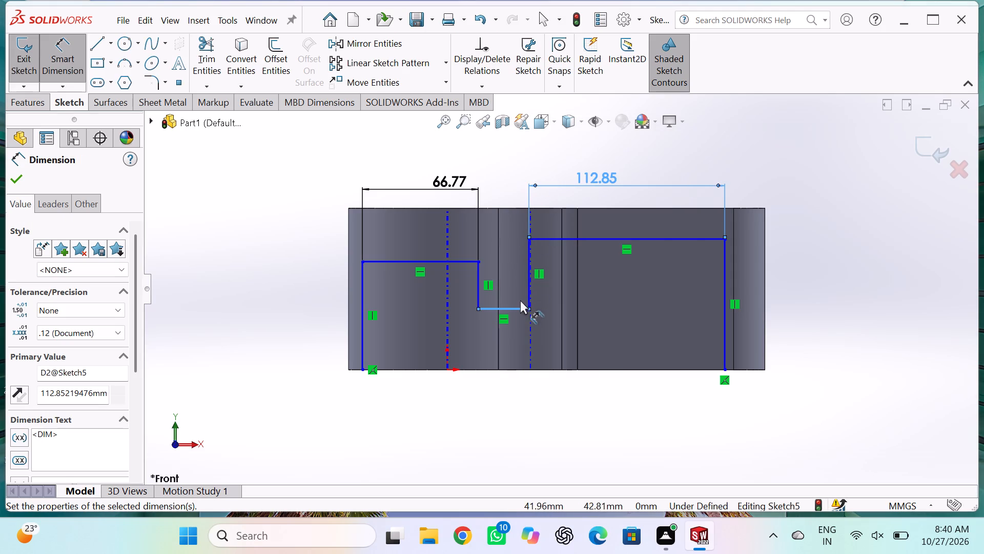
pyautogui.click(517, 307)
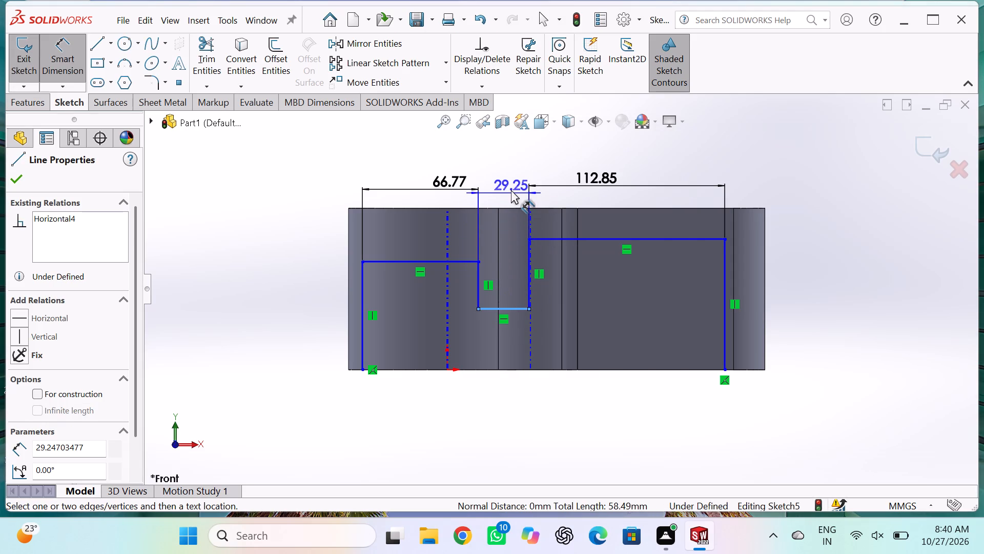
pyautogui.click(511, 190)
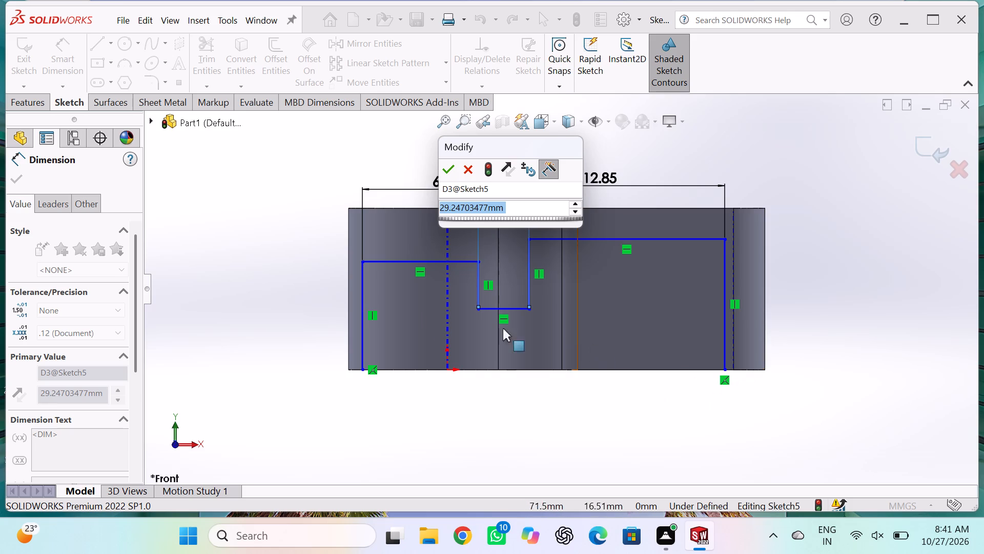
pyautogui.click(448, 166)
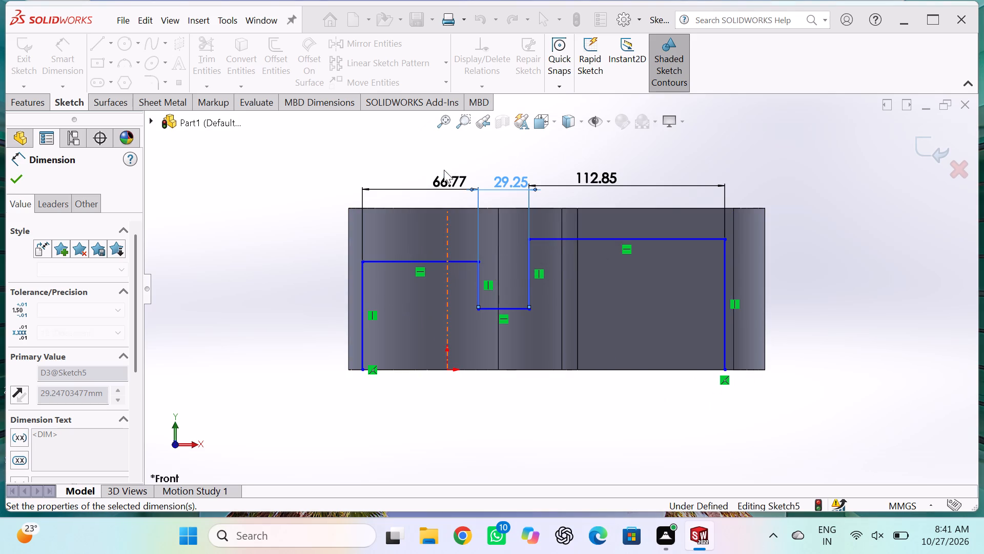
pyautogui.press('Escape')
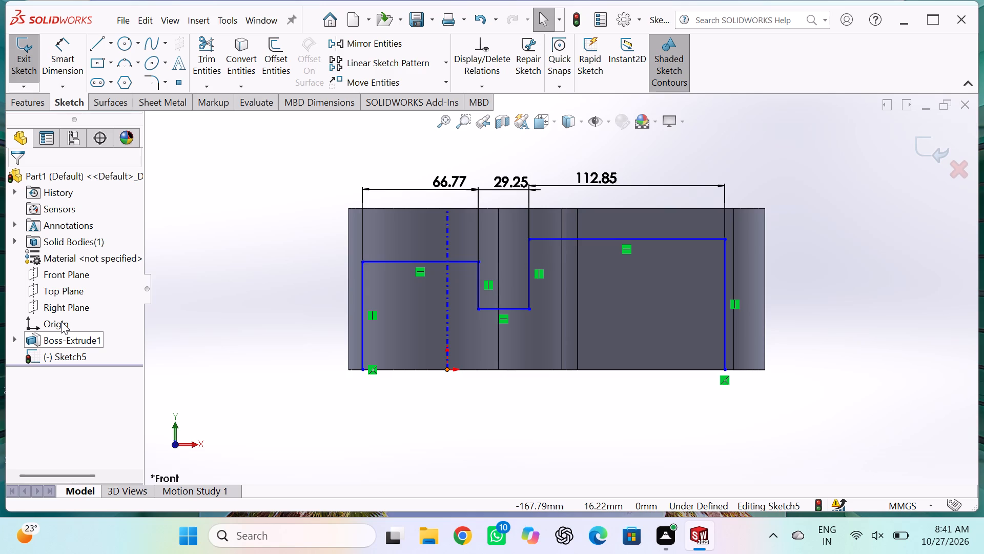
# Convert the body's outer boundary edges, along the top, bottom and both ends, into Sketch5 entities.
pyautogui.click(427, 208)
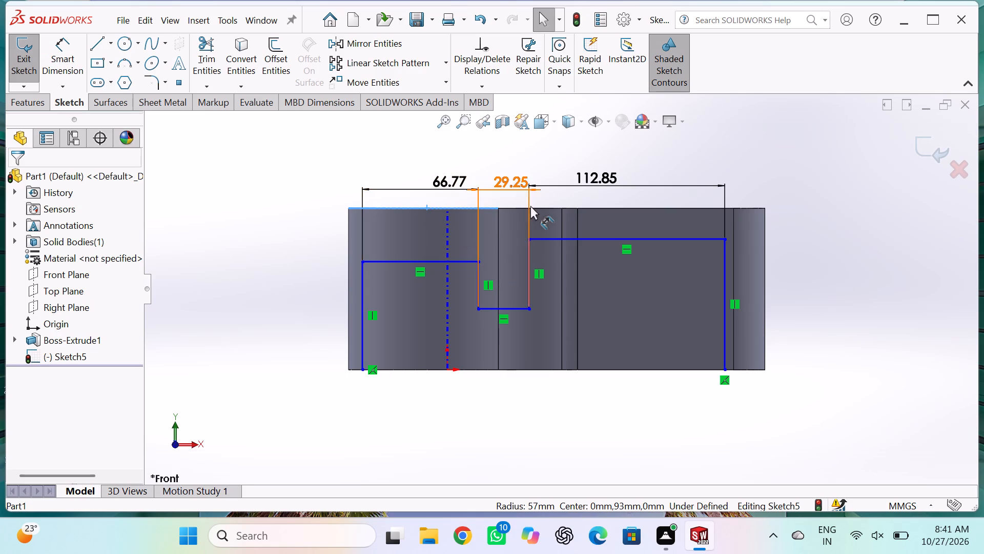
pyautogui.keyDown('ctrl'); pyautogui.click(512, 208); pyautogui.keyUp('ctrl')
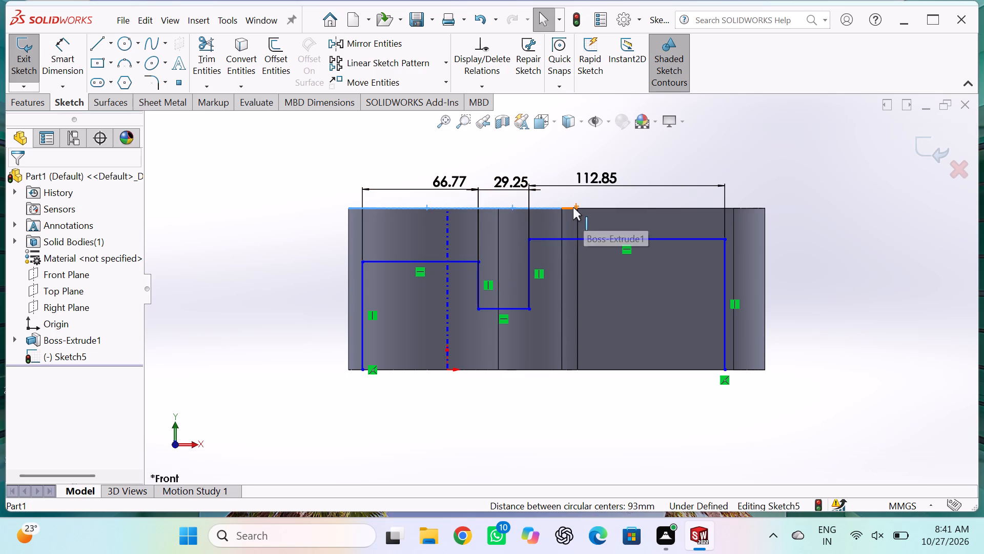
pyautogui.keyDown('ctrl'); pyautogui.click(573, 207); pyautogui.keyUp('ctrl')
pyautogui.keyDown('ctrl'); pyautogui.click(596, 208); pyautogui.keyUp('ctrl')
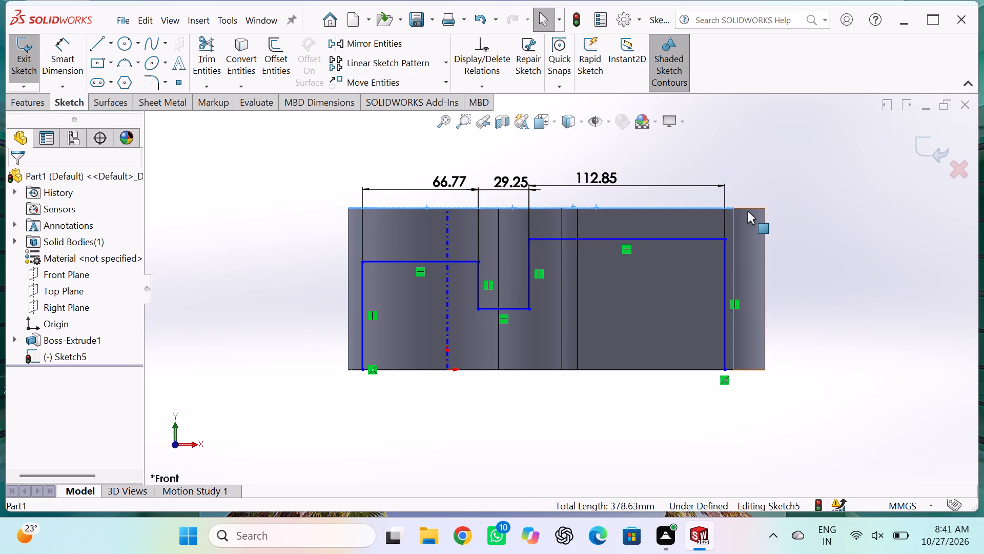
pyautogui.keyDown('ctrl'); pyautogui.click(747, 209); pyautogui.keyUp('ctrl')
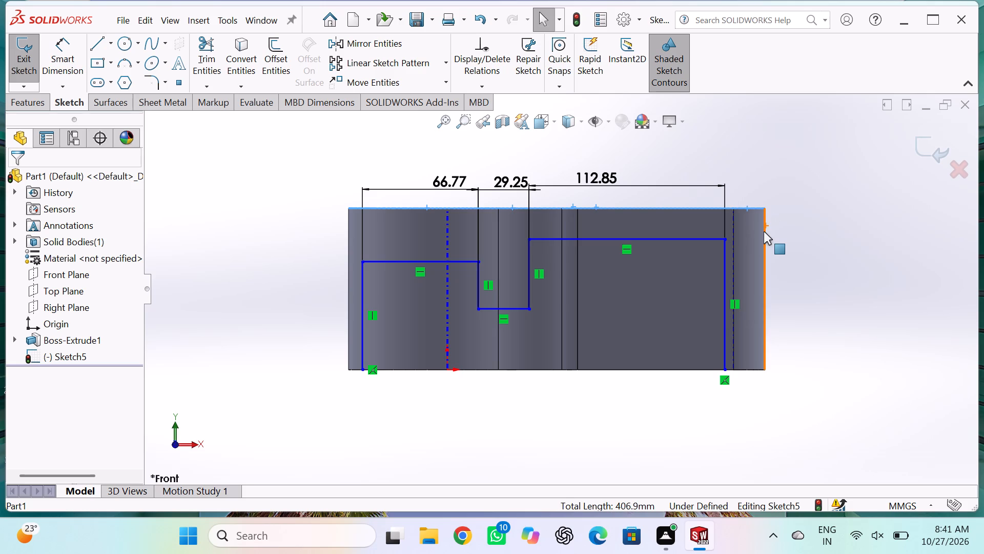
pyautogui.keyDown('ctrl'); pyautogui.click(766, 238); pyautogui.keyUp('ctrl')
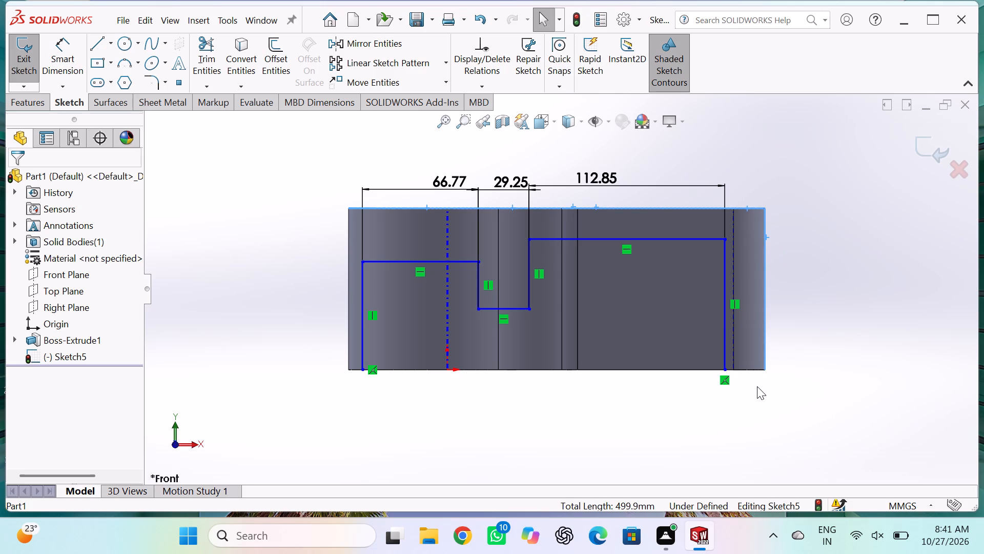
pyautogui.keyDown('ctrl'); pyautogui.click(745, 370); pyautogui.keyUp('ctrl')
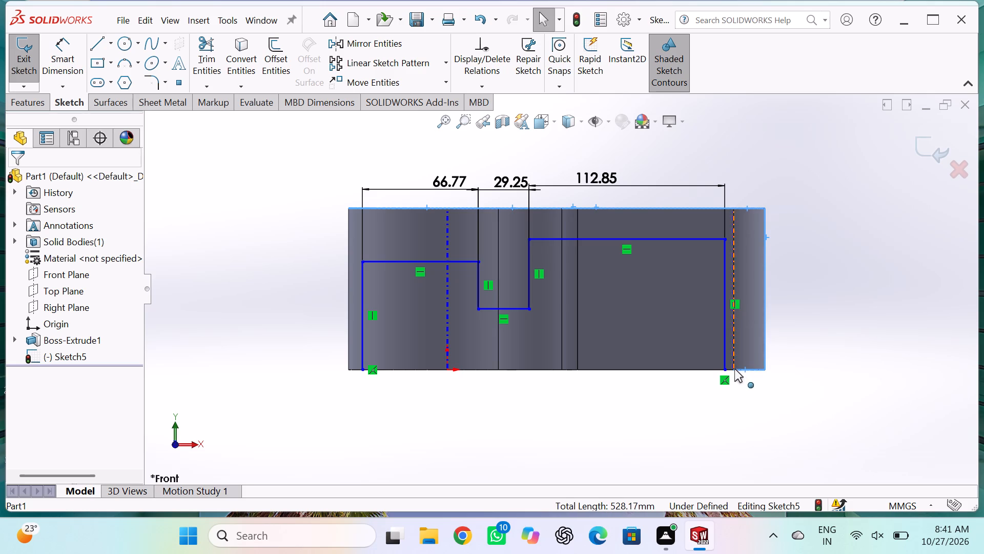
pyautogui.keyDown('ctrl'); pyautogui.click(728, 369); pyautogui.keyUp('ctrl')
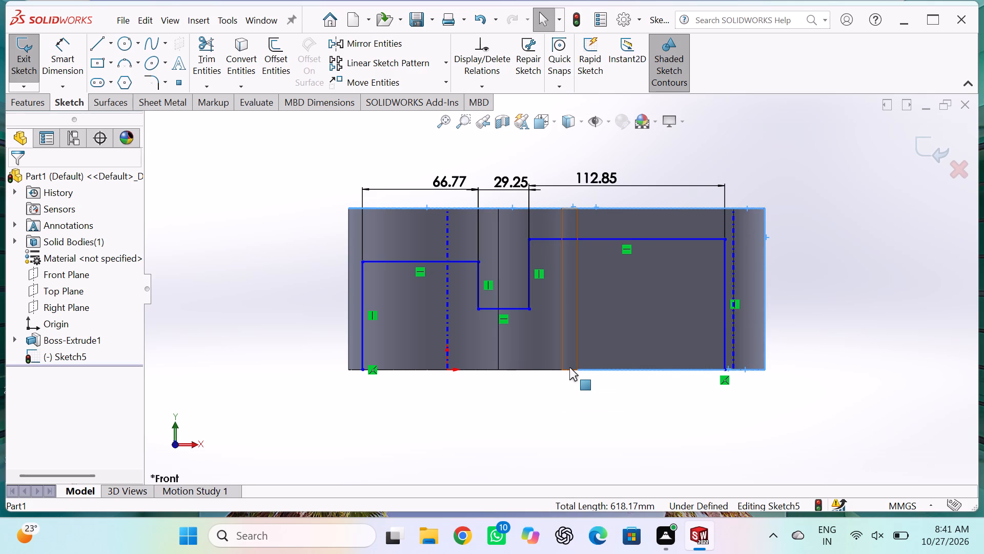
pyautogui.keyDown('ctrl'); pyautogui.click(569, 371); pyautogui.keyUp('ctrl')
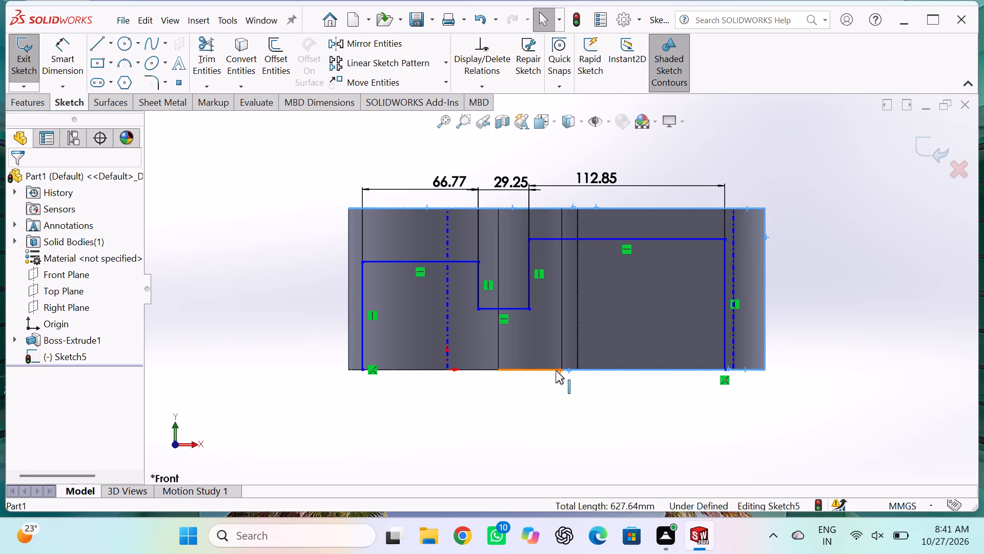
pyautogui.keyDown('ctrl'); pyautogui.click(556, 370); pyautogui.keyUp('ctrl')
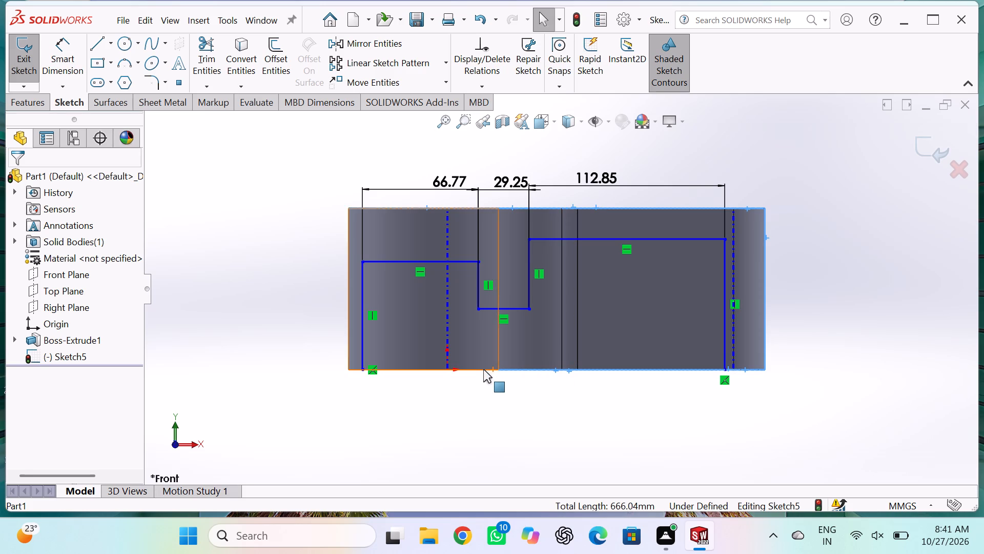
pyautogui.keyDown('ctrl'); pyautogui.doubleClick(480, 371); pyautogui.keyUp('ctrl')
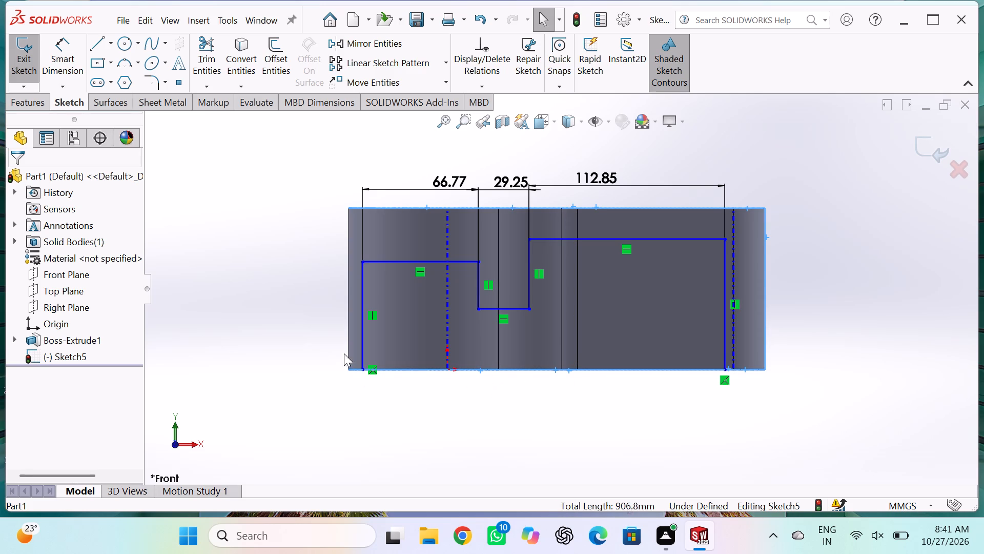
pyautogui.keyDown('ctrl'); pyautogui.click(347, 324); pyautogui.keyUp('ctrl')
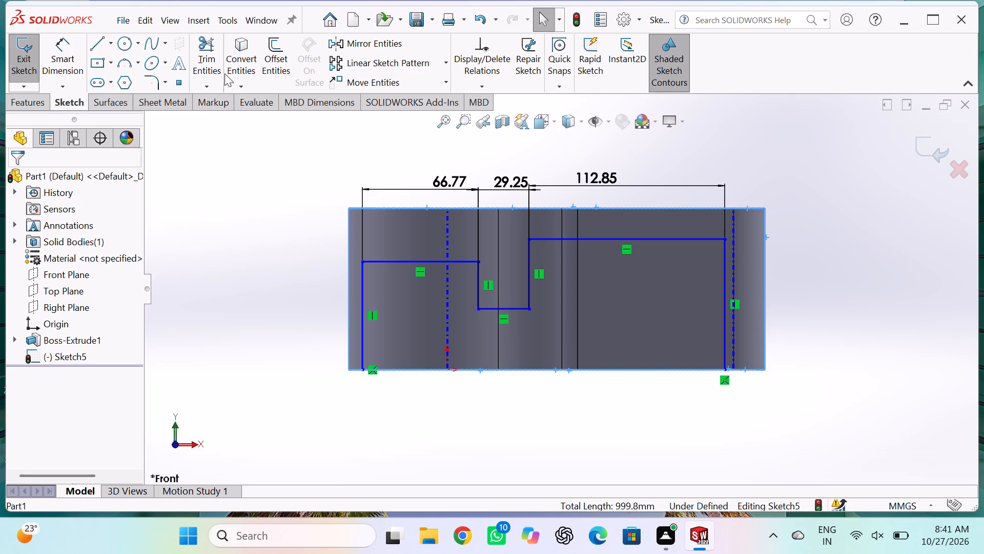
pyautogui.click(229, 60)
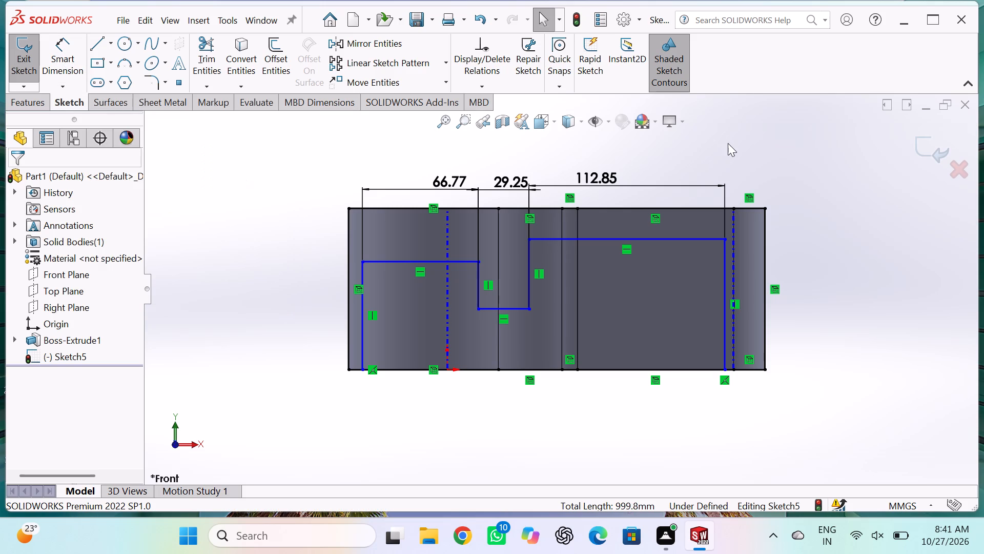
# Open the length dimension of the profile's horizontal line near the rounded end for editing.
pyautogui.doubleClick(448, 181)
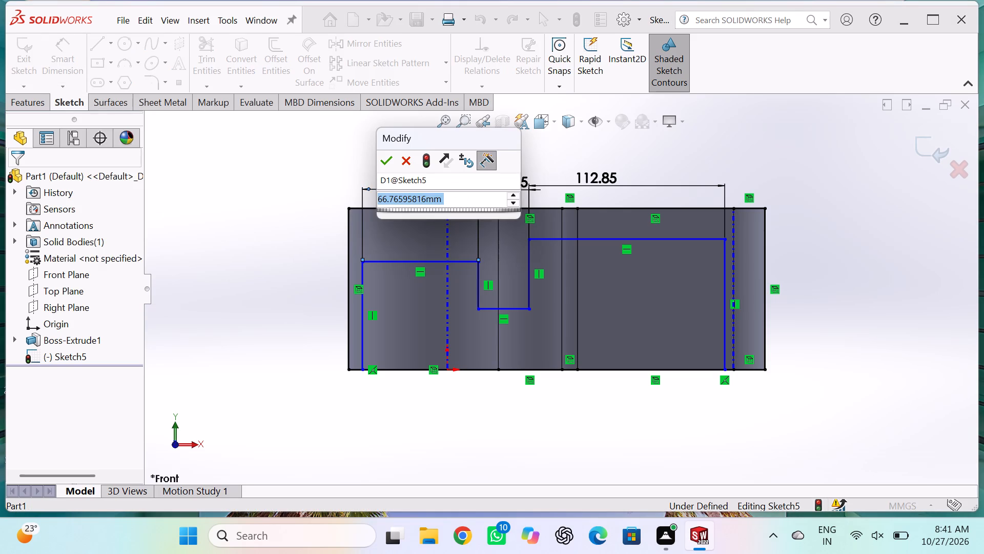
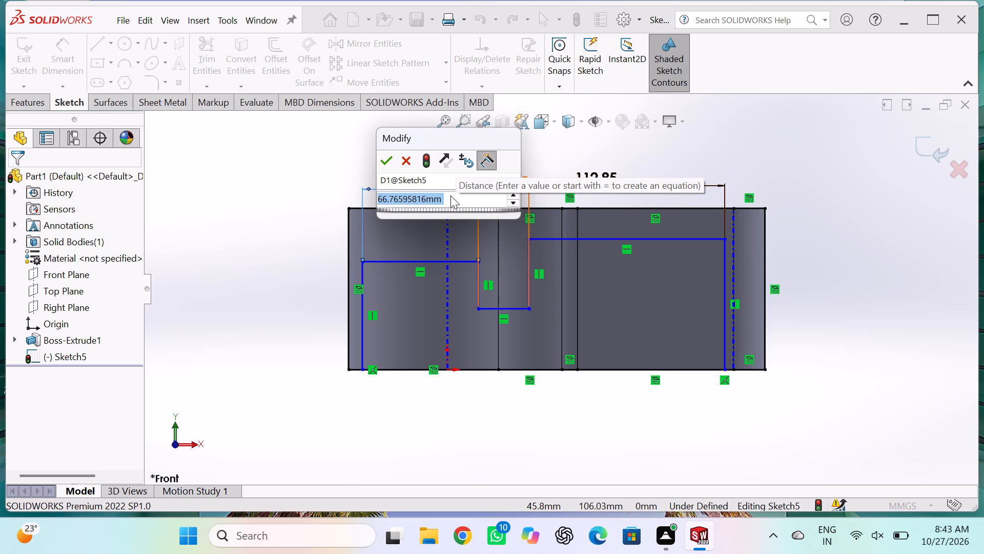
# Set the length of the profile's horizontal ledge near the rounded end to 90 mm.
pyautogui.write('90')
pyautogui.press('Return')
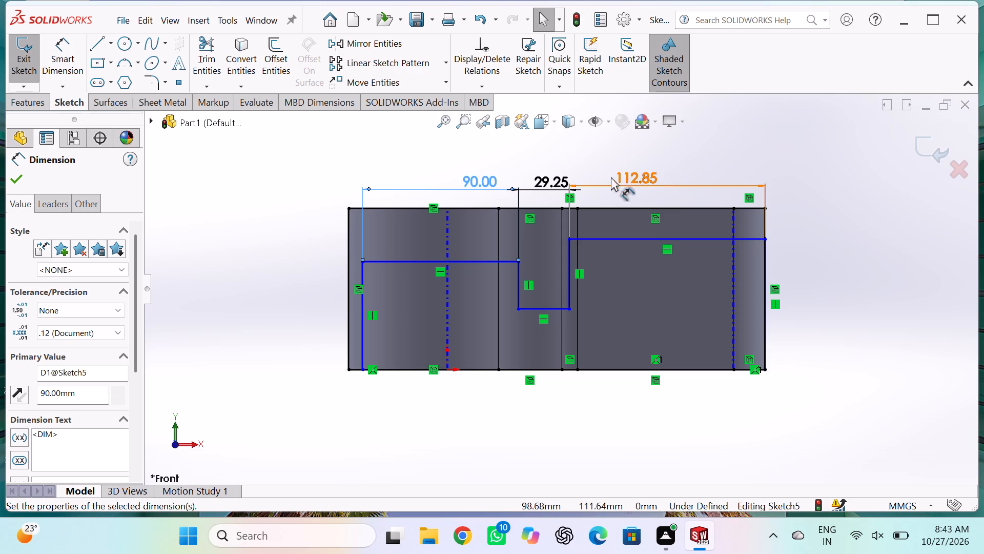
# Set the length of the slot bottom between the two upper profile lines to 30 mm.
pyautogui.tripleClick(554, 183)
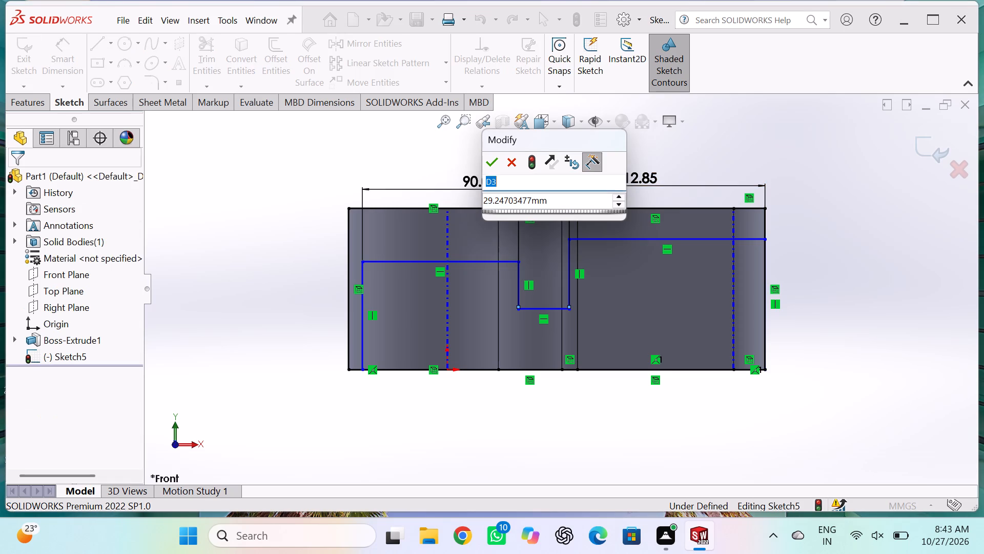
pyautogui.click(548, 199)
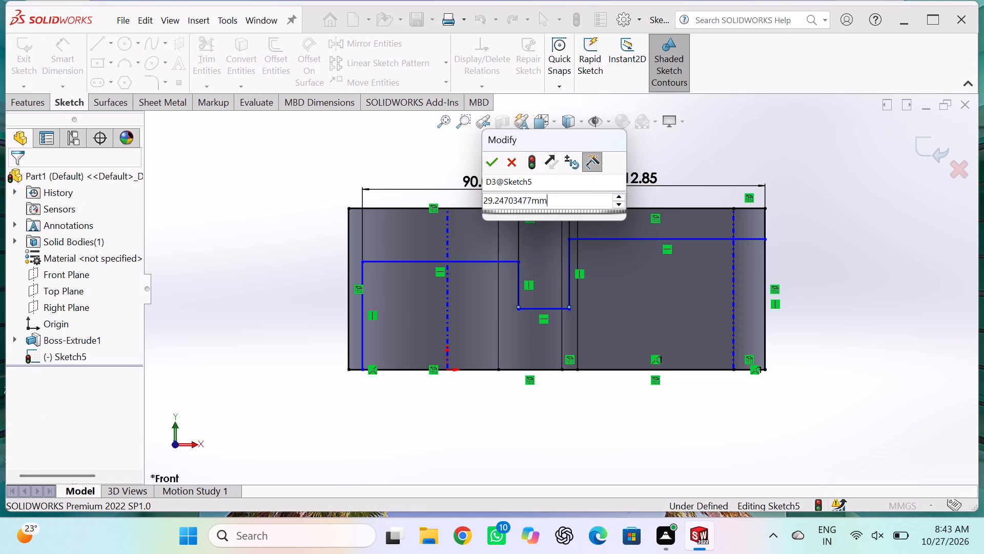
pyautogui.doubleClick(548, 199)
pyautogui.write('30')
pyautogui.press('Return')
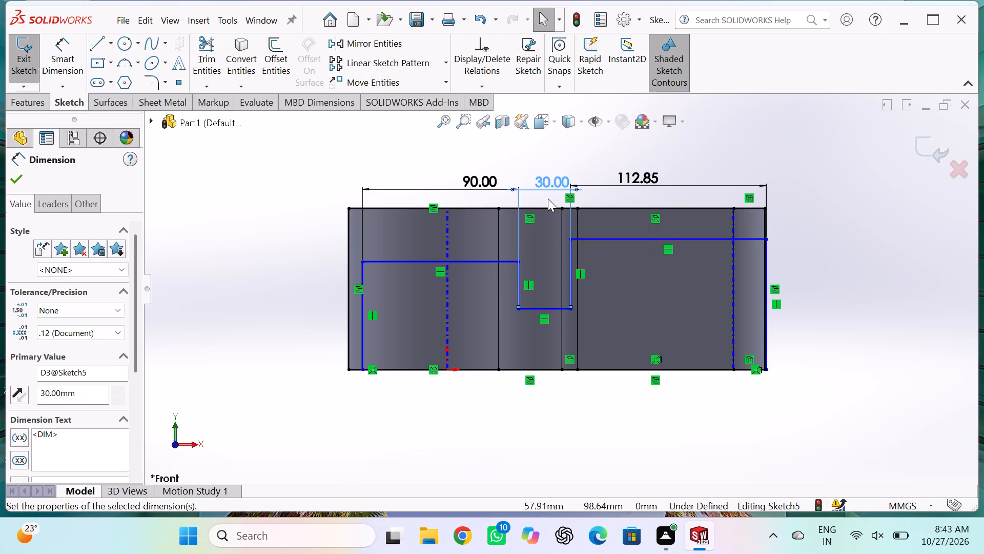
# Set the length of the profile's long upper horizontal line to 108 mm.
pyautogui.doubleClick(652, 176)
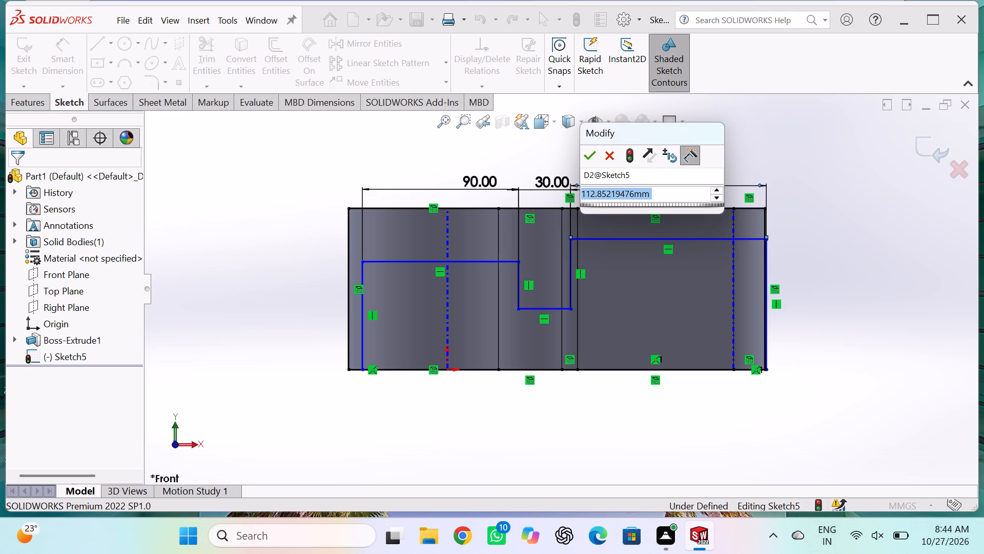
pyautogui.press('1')
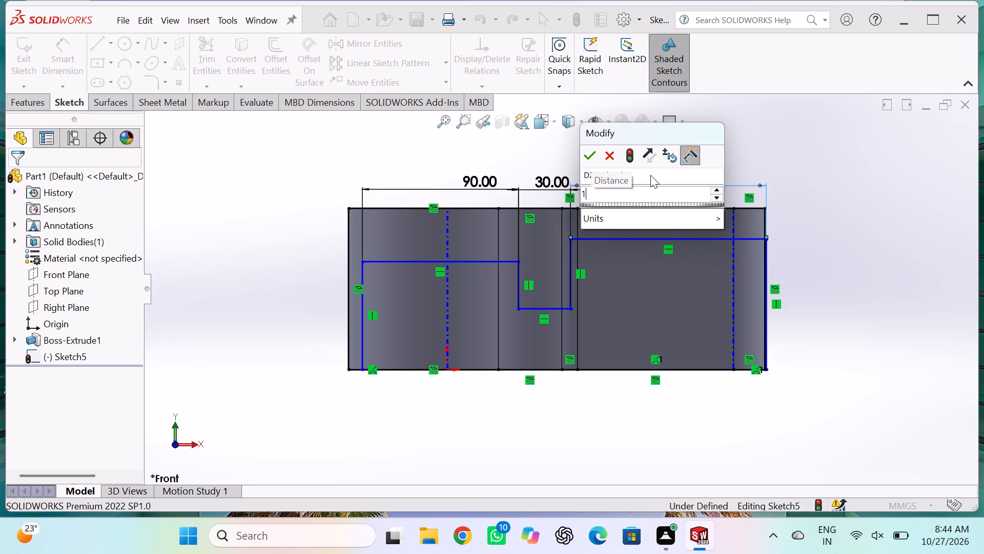
pyautogui.press('0')
pyautogui.press('8')
pyautogui.press('Return')
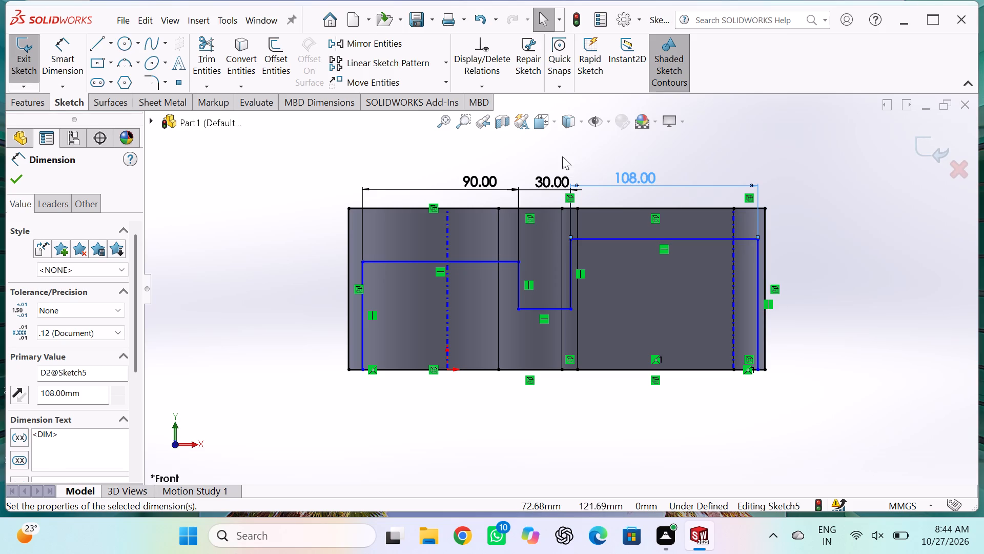
# Set the slot bottom's length to 26 mm.
pyautogui.doubleClick(552, 179)
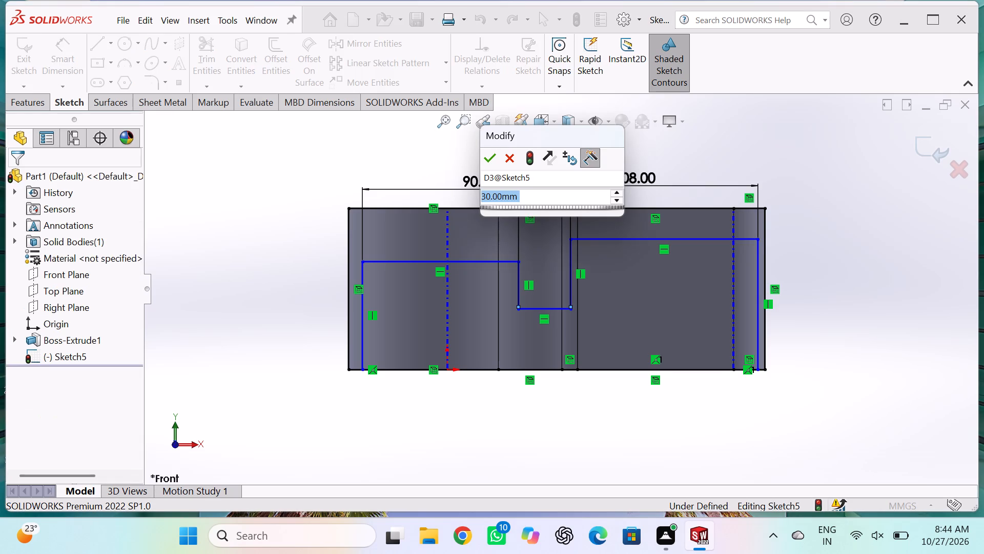
pyautogui.write('26')
pyautogui.press('Return')
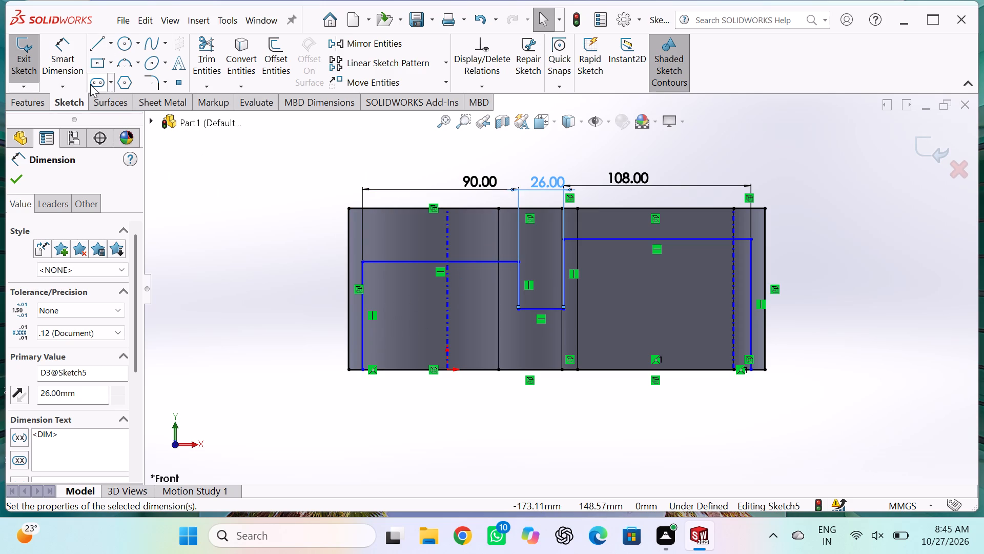
# Dimension the profile's outer vertical line near the rounded end and set its height to 48 mm.
pyautogui.click(63, 56)
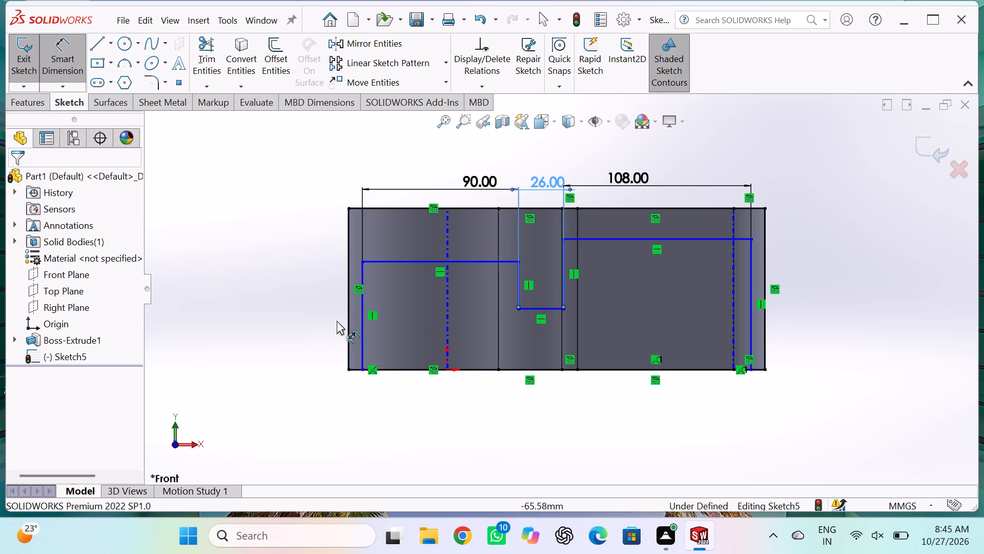
pyautogui.doubleClick(362, 330)
pyautogui.doubleClick(330, 320)
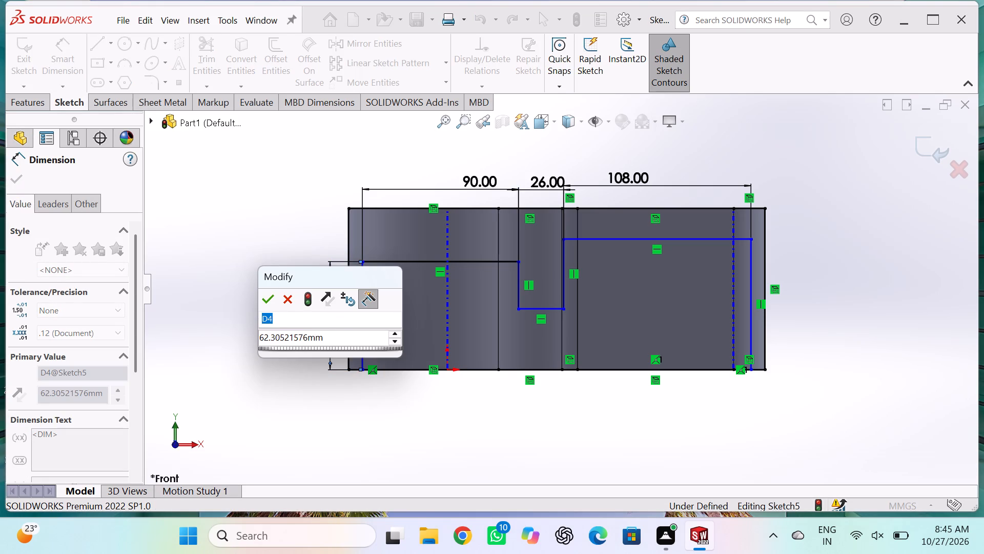
pyautogui.doubleClick(329, 336)
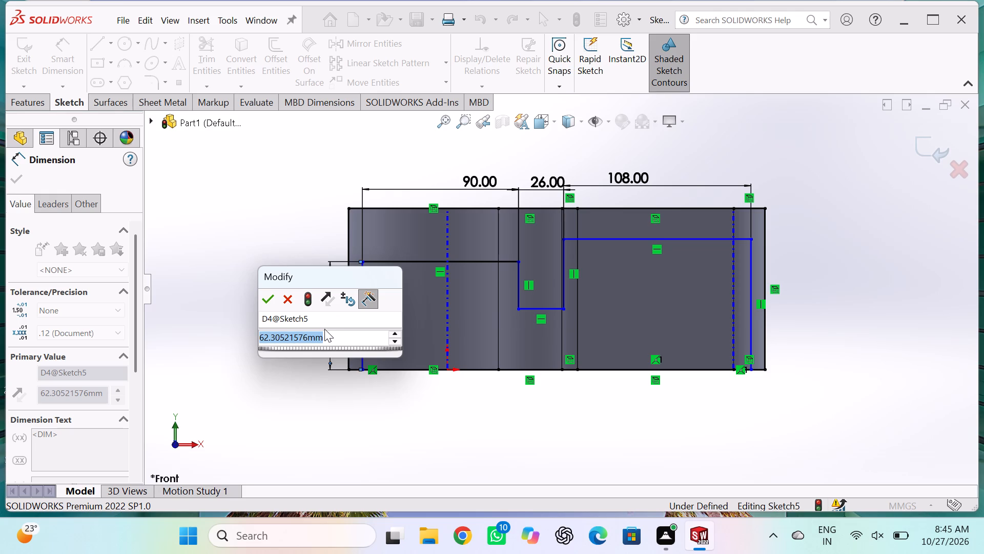
pyautogui.press('4')
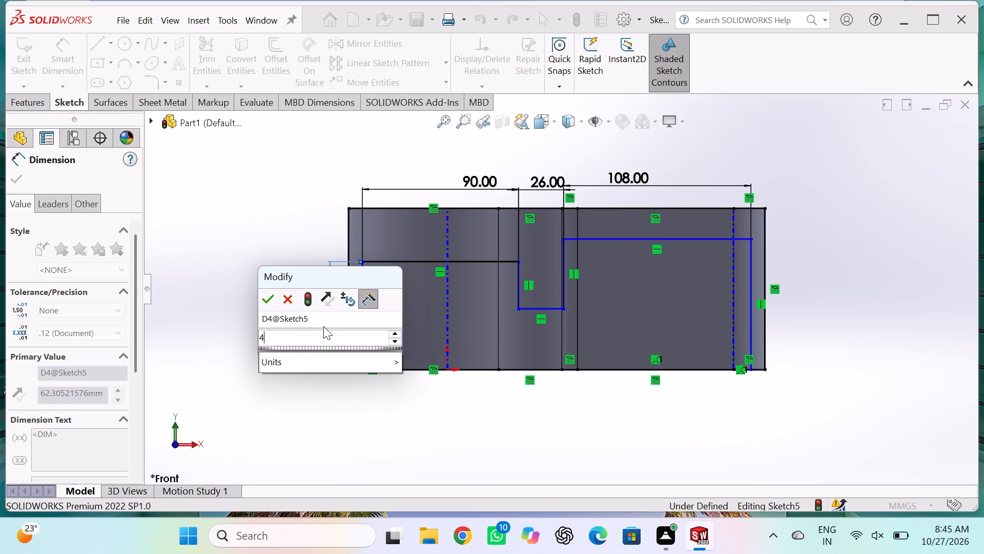
pyautogui.press('8')
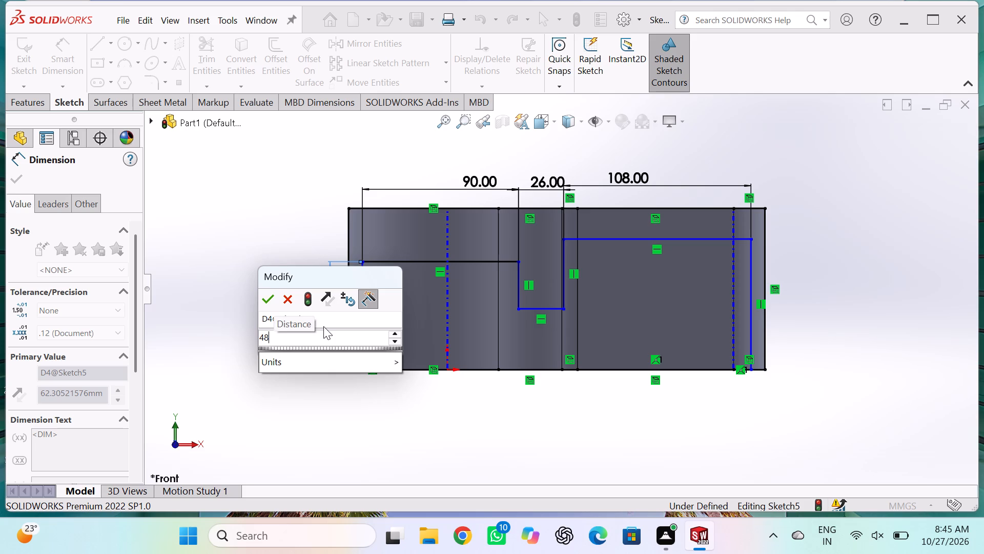
pyautogui.press('Return')
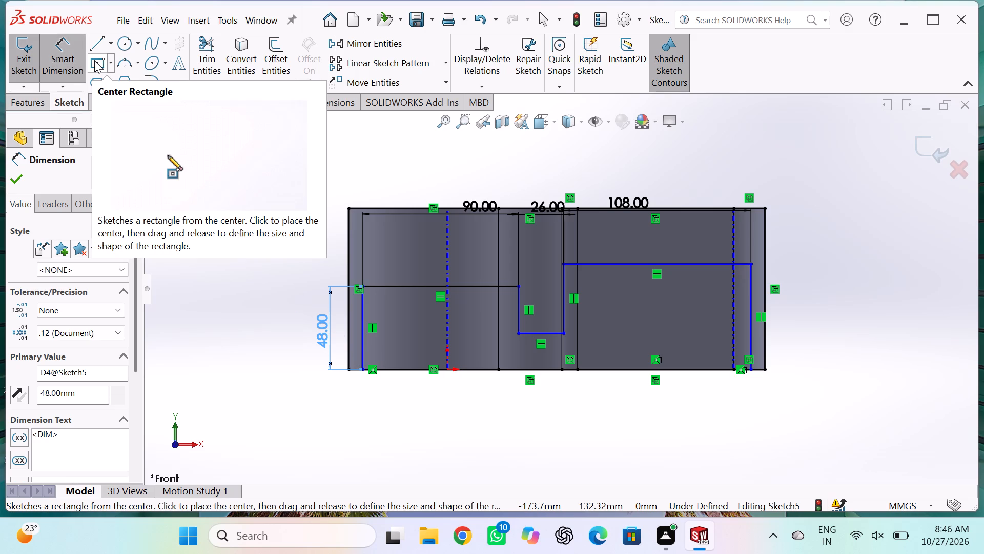
# Sketch a three-line raised rectangular step about 20 mm high on the 90 mm ledge, straddling the vertical axis.
pyautogui.click(97, 41)
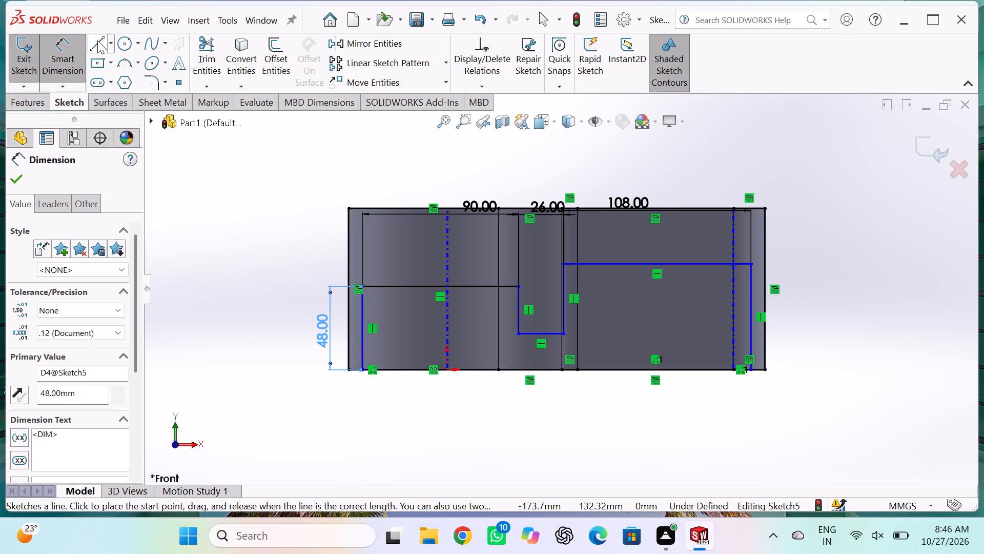
pyautogui.click(402, 287)
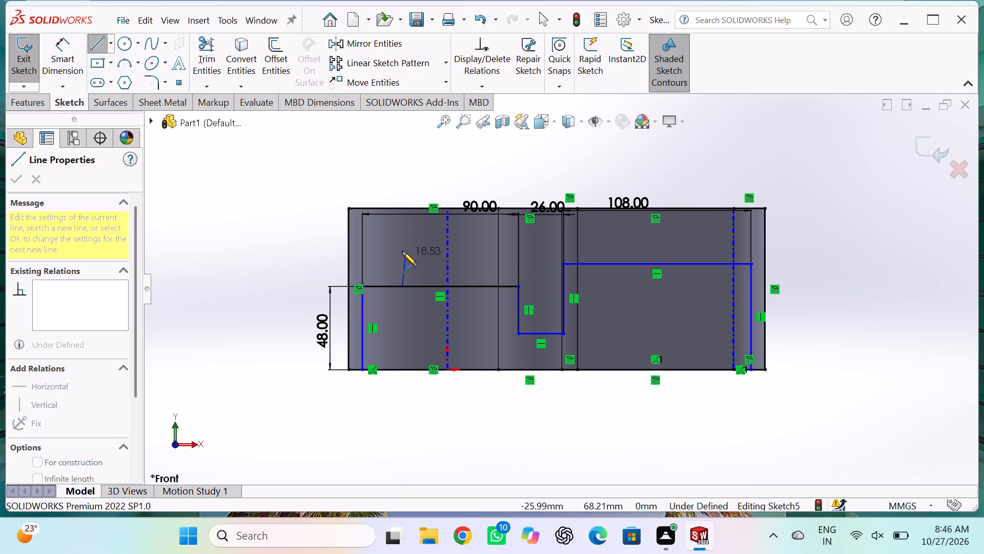
pyautogui.click(402, 251)
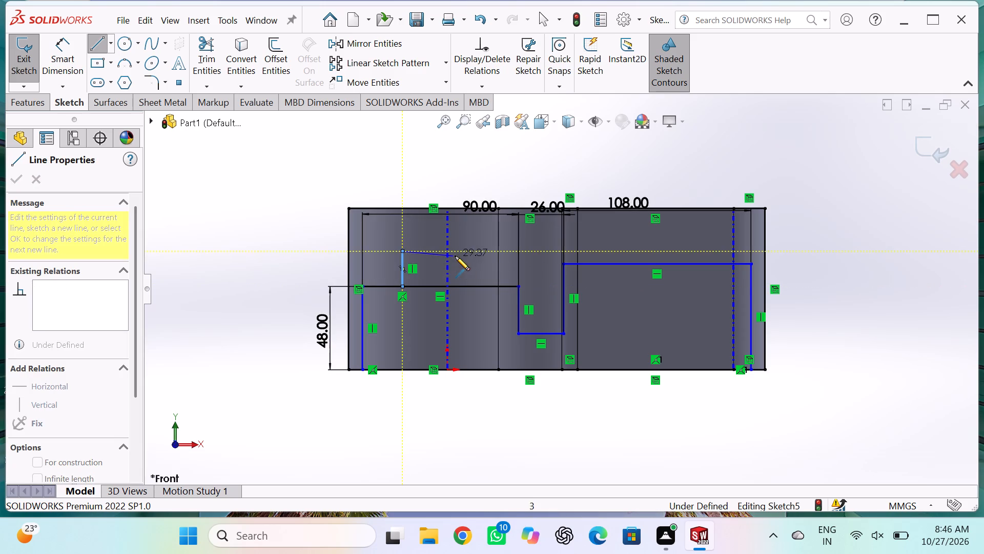
pyautogui.click(467, 253)
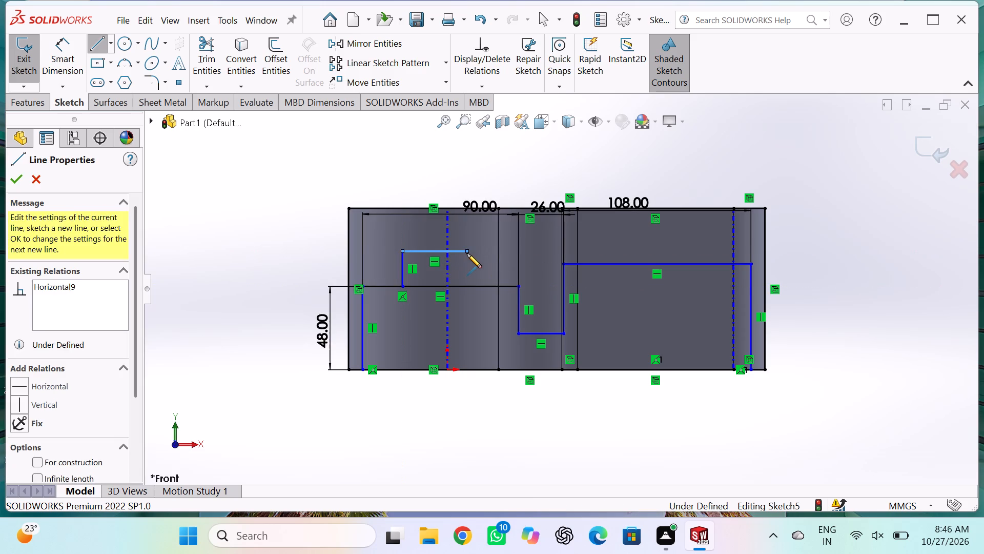
pyautogui.click(469, 285)
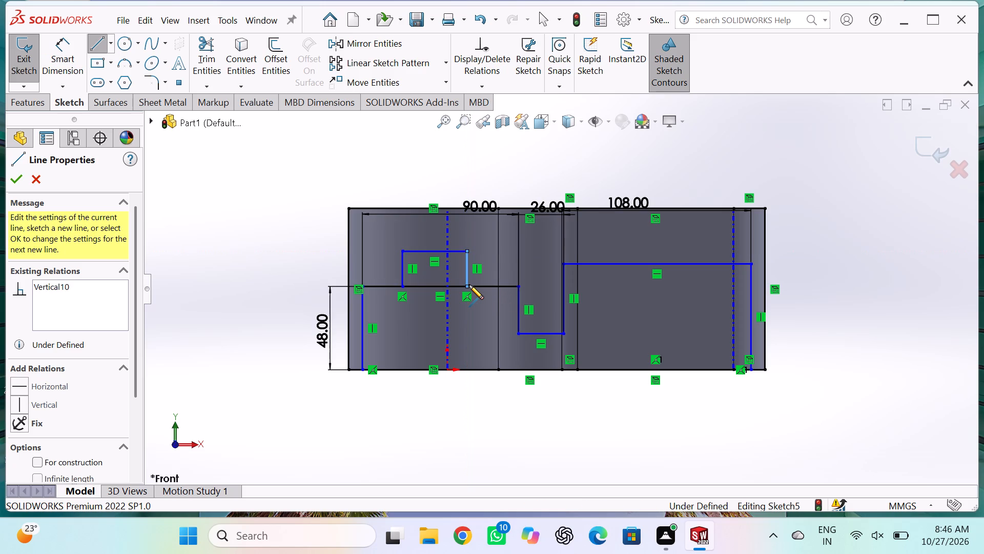
pyautogui.press('Escape')
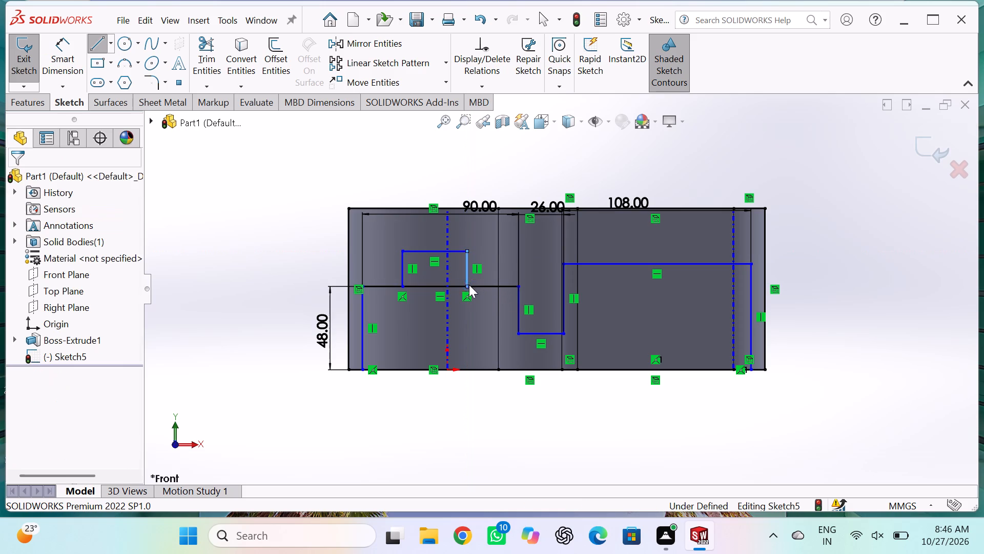
# Trim away the ledge line segment between the two vertical sides of the raised step.
pyautogui.click(201, 65)
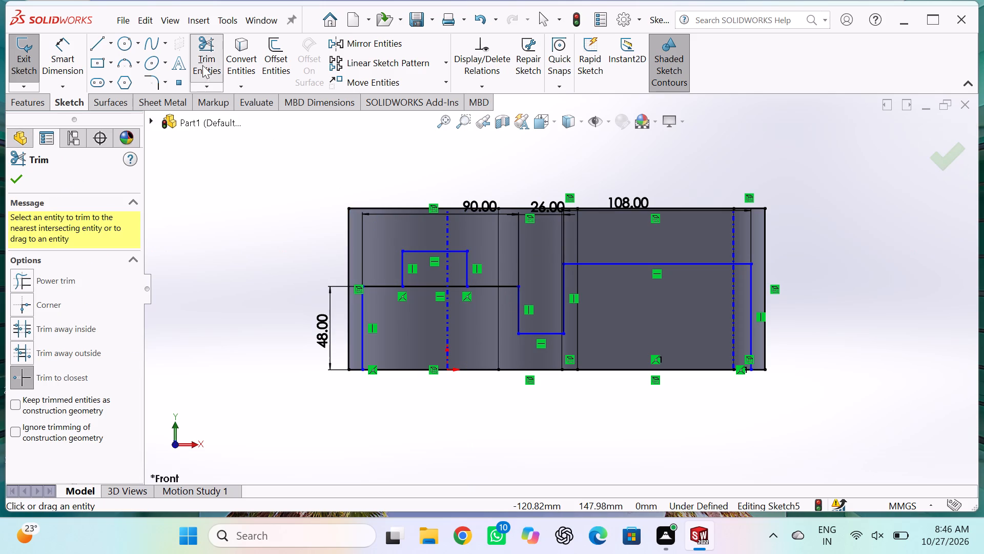
pyautogui.click(436, 284)
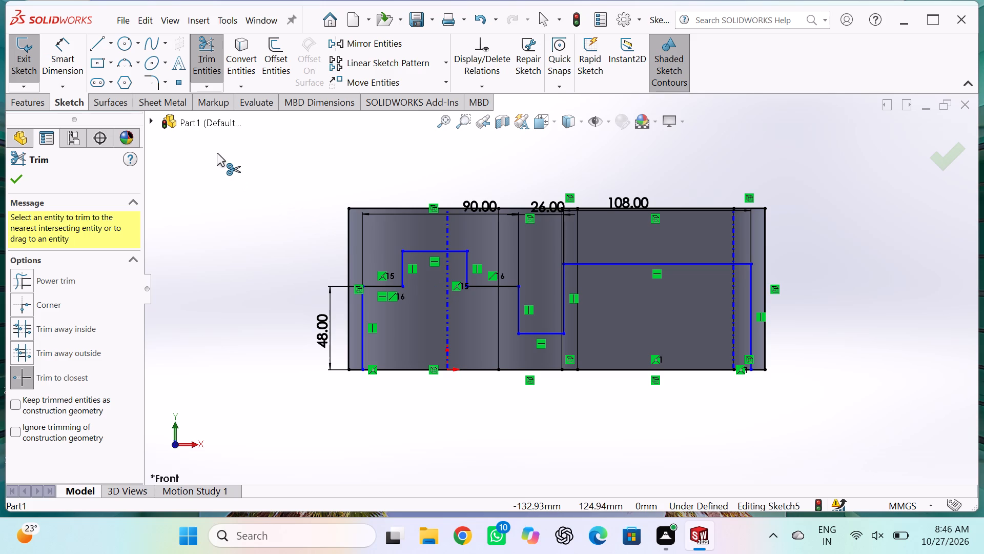
pyautogui.press('Escape')
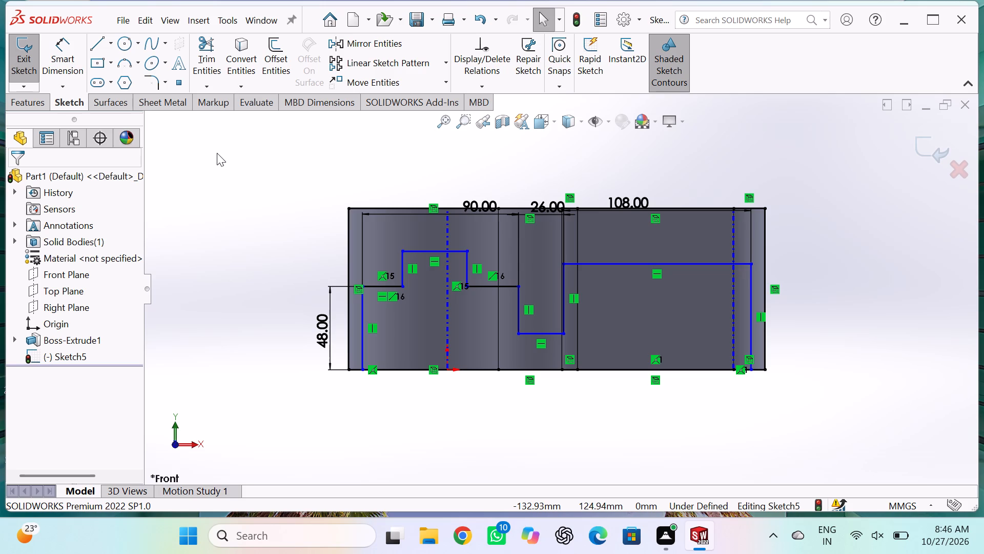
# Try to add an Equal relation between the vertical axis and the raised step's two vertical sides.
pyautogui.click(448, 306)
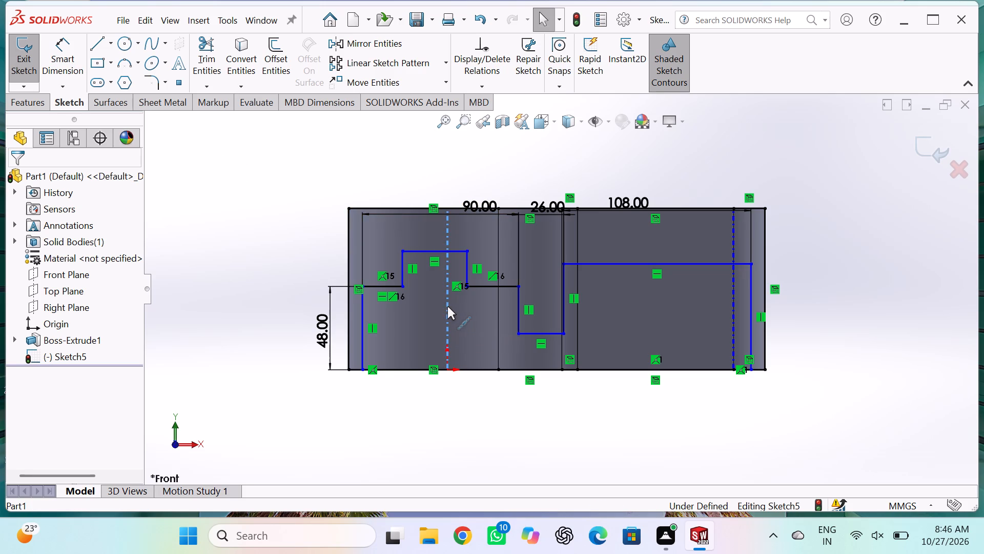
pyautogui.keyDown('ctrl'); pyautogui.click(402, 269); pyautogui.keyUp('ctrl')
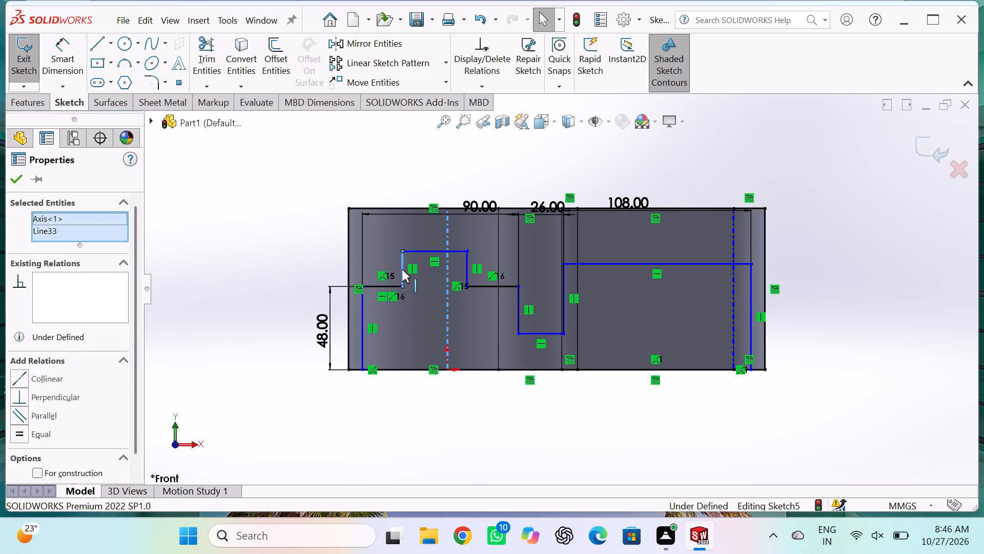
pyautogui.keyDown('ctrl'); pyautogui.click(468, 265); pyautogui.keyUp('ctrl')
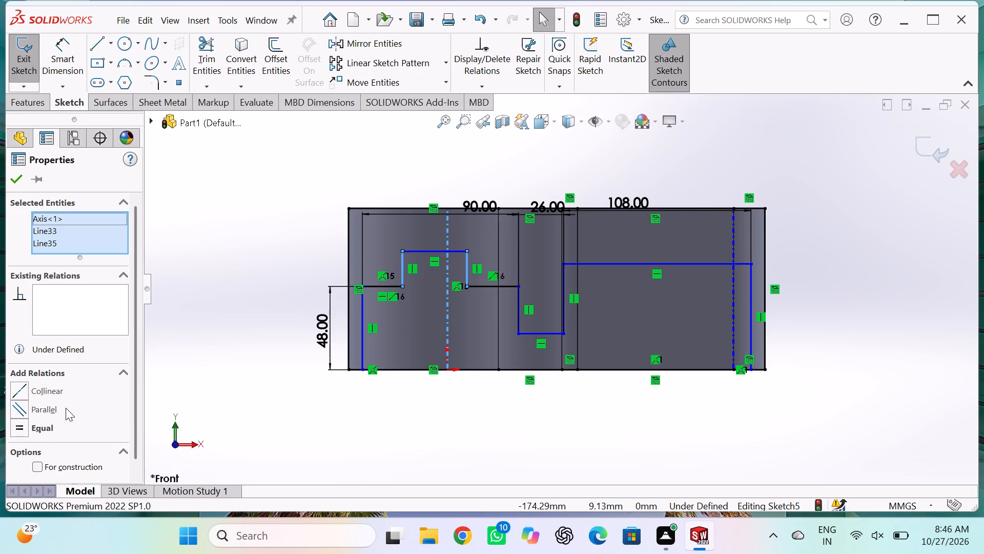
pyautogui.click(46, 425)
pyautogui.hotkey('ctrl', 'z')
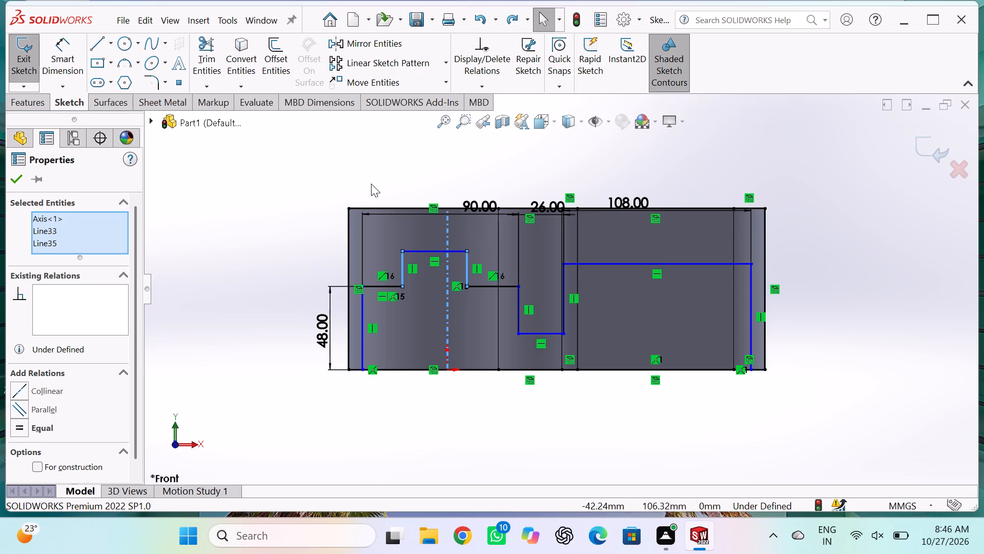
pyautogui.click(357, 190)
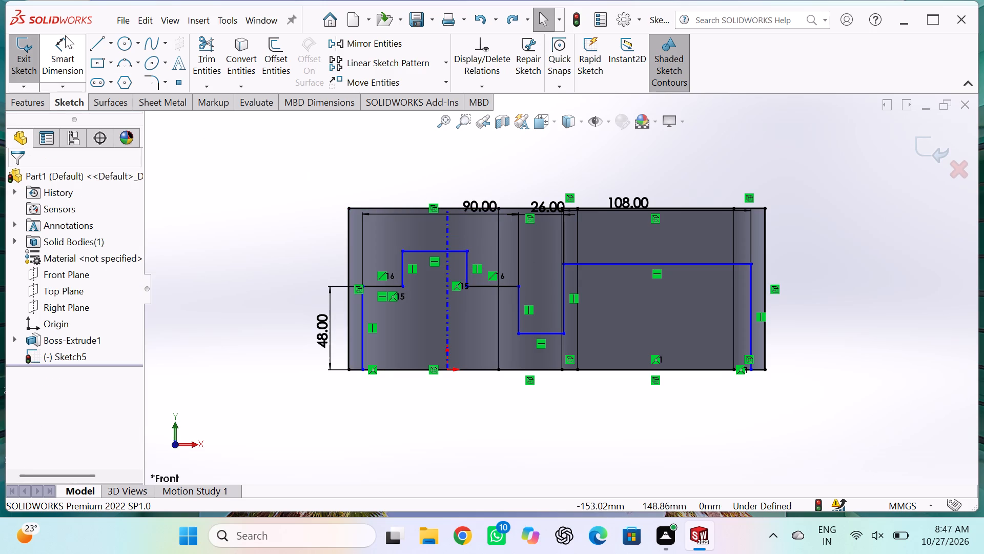
# Dimension the horizontal distance from the vertical axis to each of the raised step's two vertical sides.
pyautogui.click(59, 47)
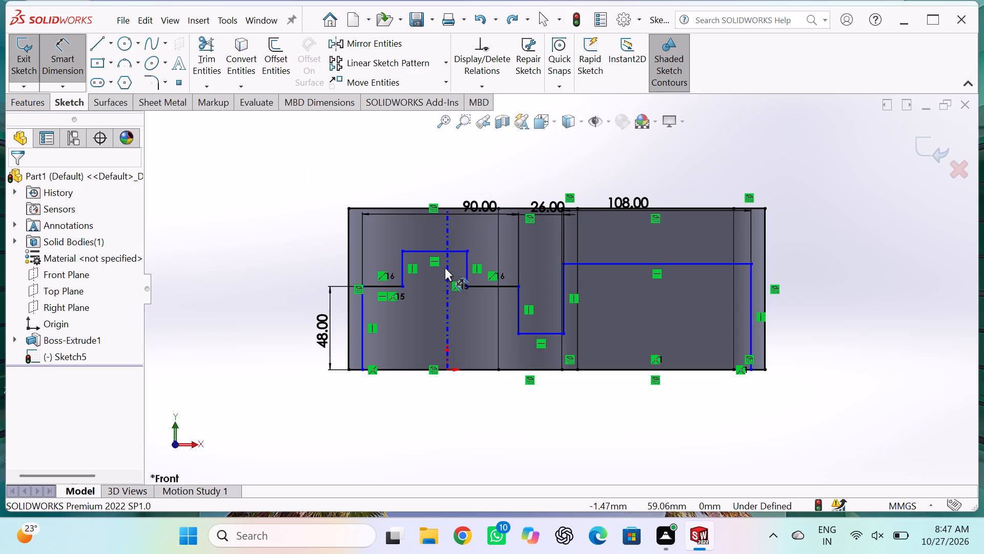
pyautogui.click(447, 265)
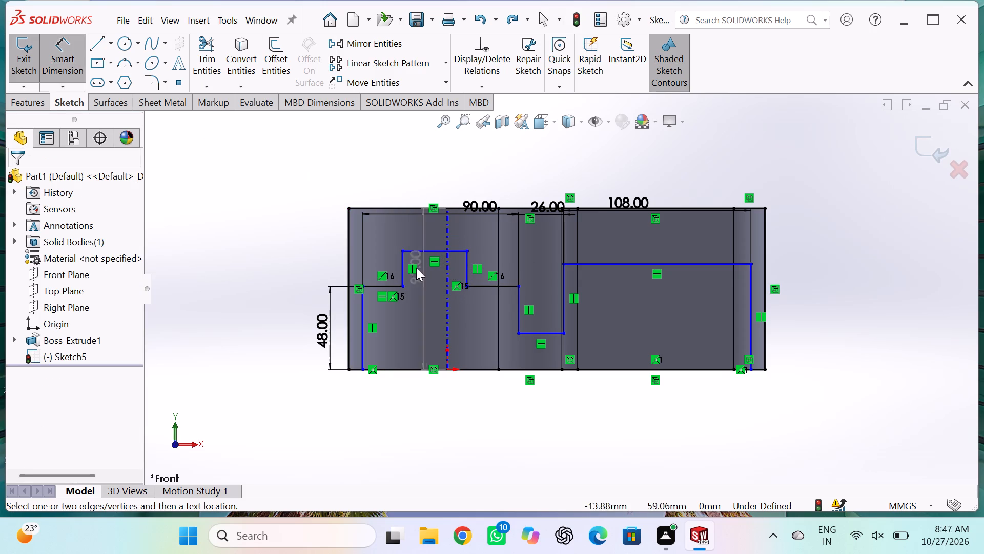
pyautogui.doubleClick(400, 267)
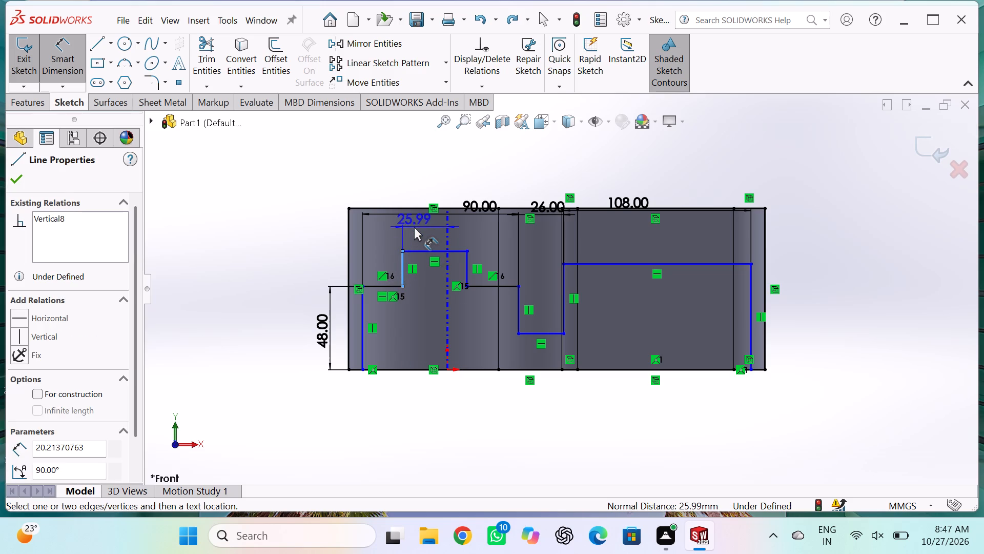
pyautogui.click(414, 227)
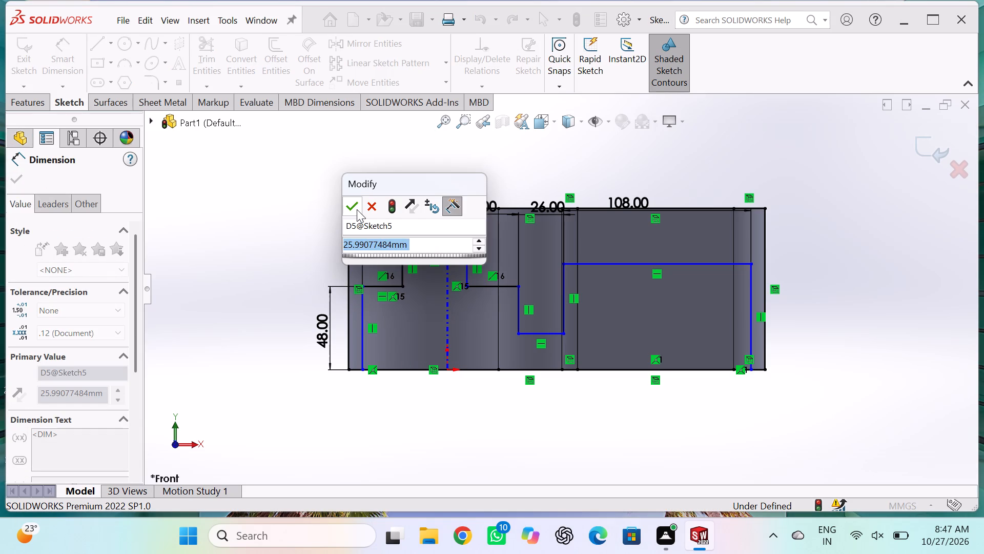
pyautogui.click(357, 209)
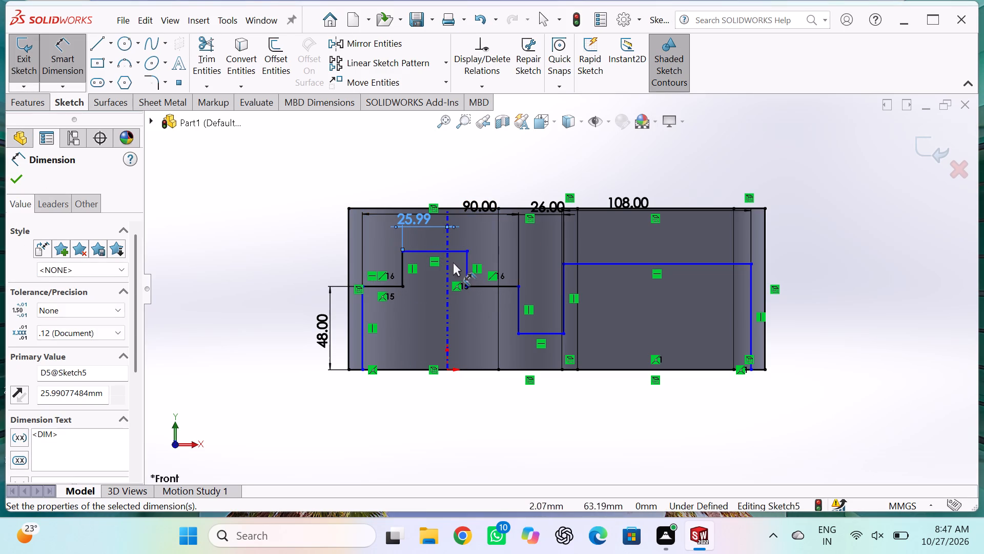
pyautogui.click(465, 271)
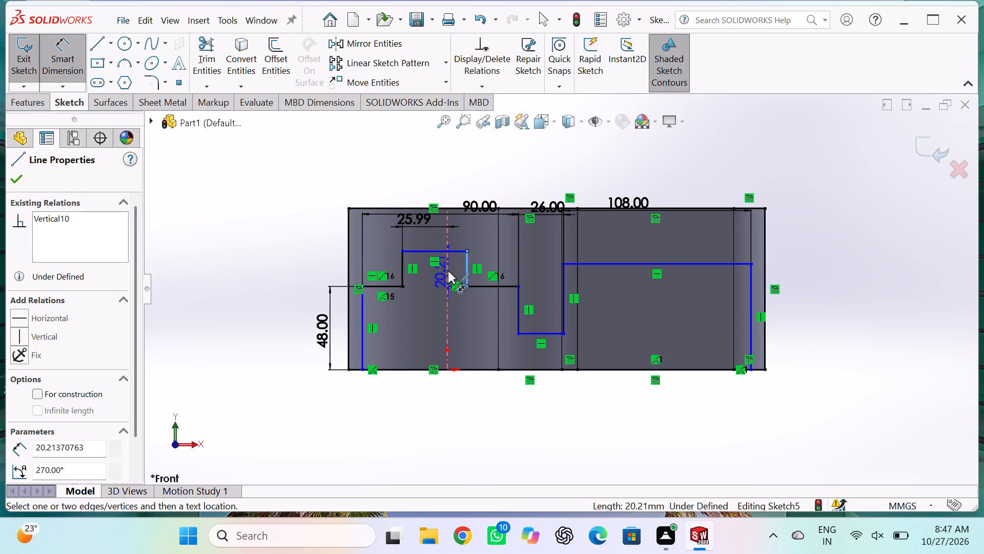
pyautogui.click(448, 271)
pyautogui.click(459, 228)
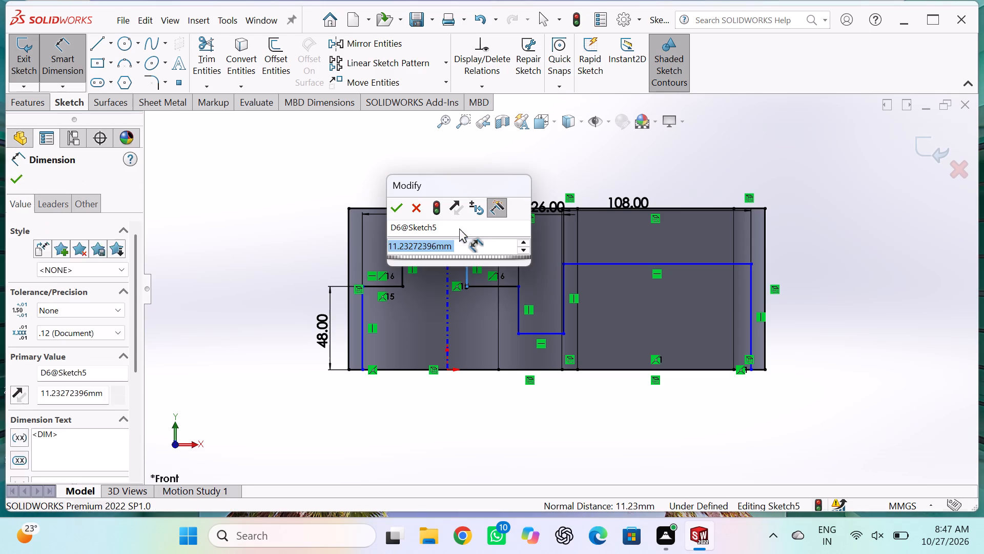
pyautogui.click(397, 211)
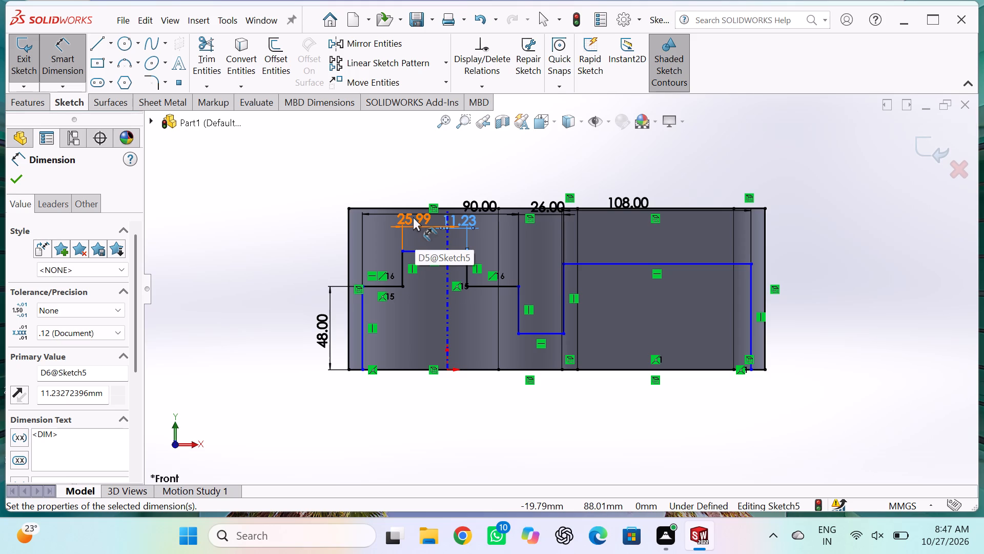
# Set the distances from the vertical axis to both vertical sides of the raised step to 18 mm each.
pyautogui.doubleClick(413, 217)
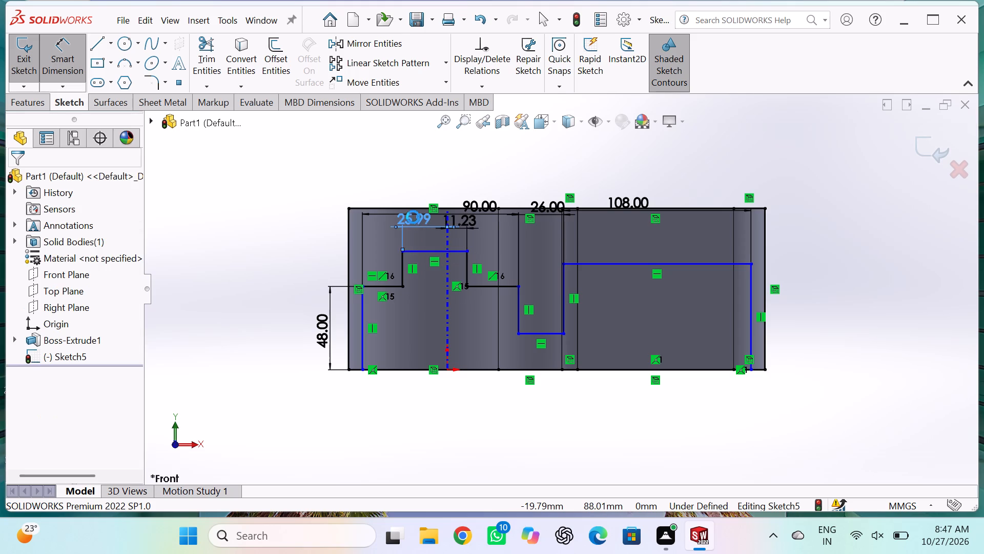
pyautogui.write('18')
pyautogui.press('Return')
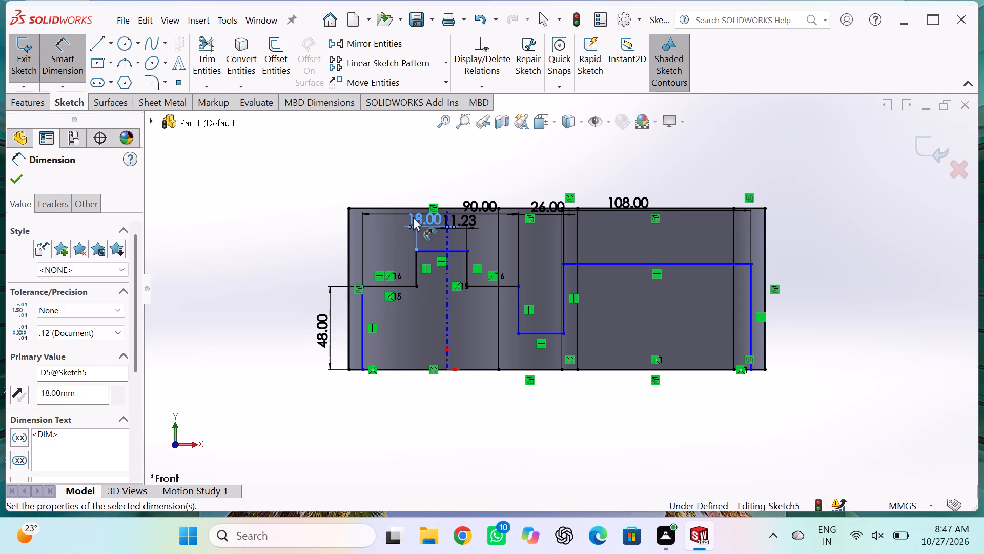
pyautogui.doubleClick(453, 223)
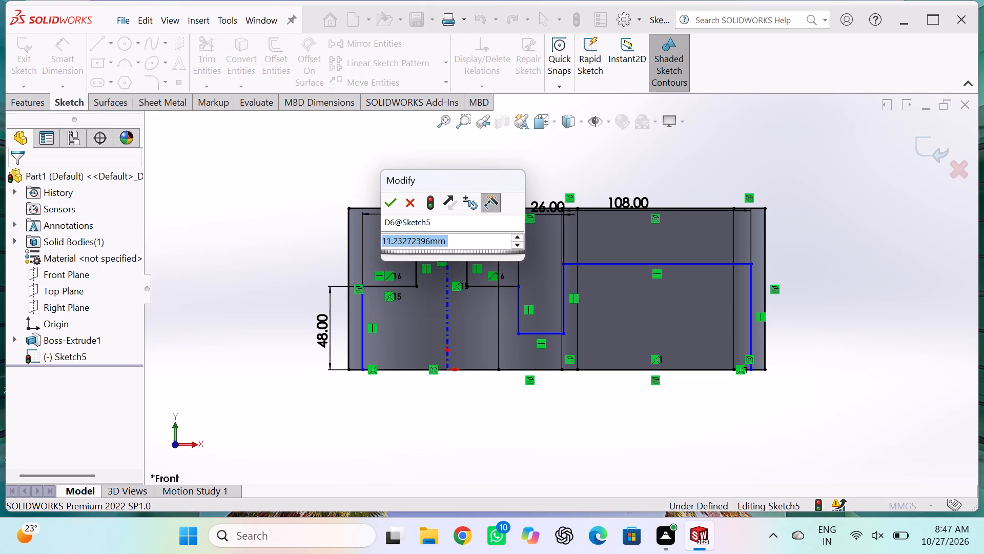
pyautogui.write('18')
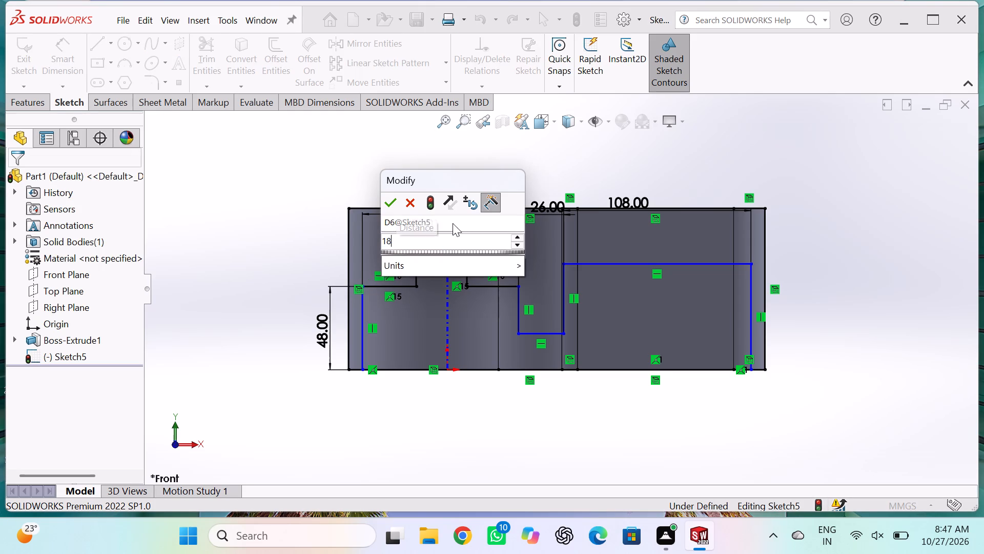
pyautogui.press('Return')
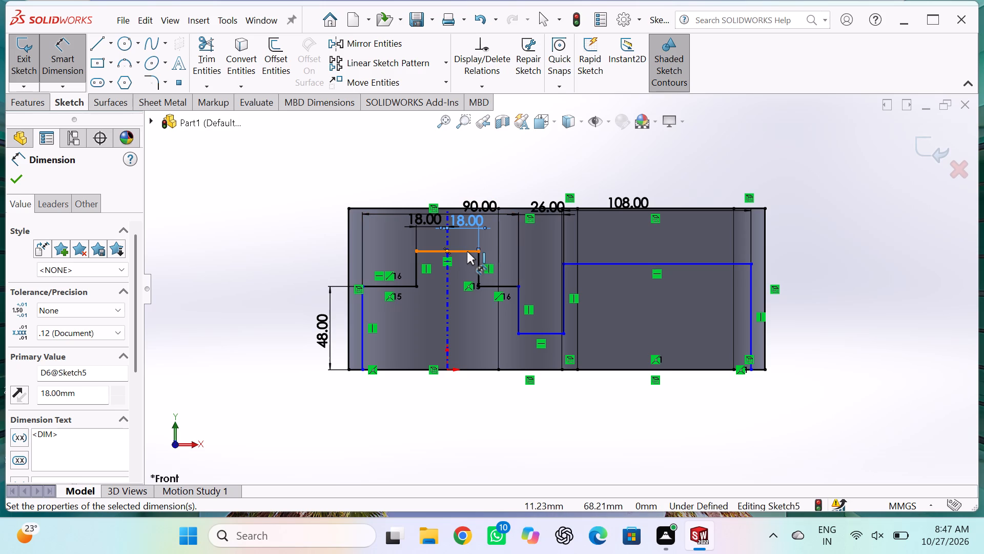
# Dimension the raised step's vertical side and set its height to 12 mm.
pyautogui.click(479, 279)
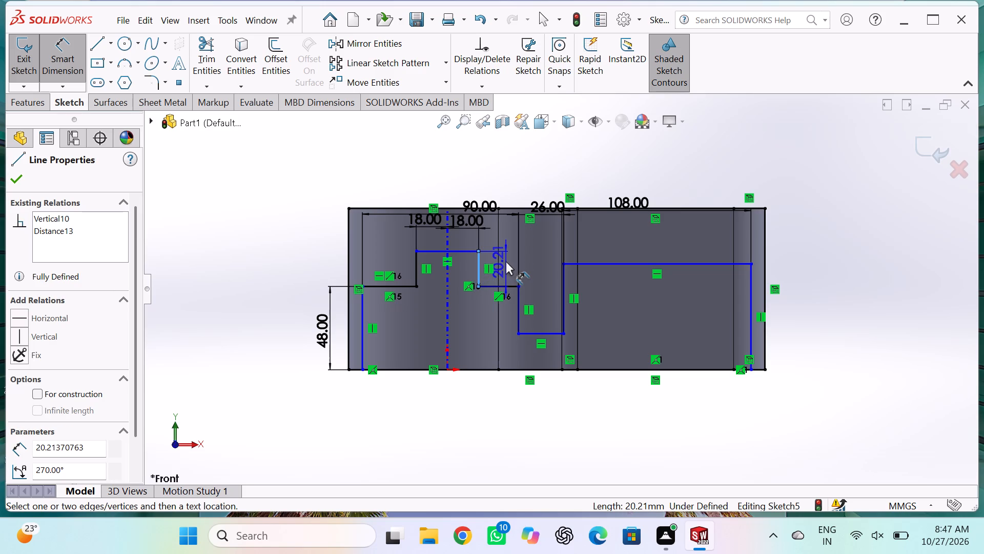
pyautogui.click(506, 260)
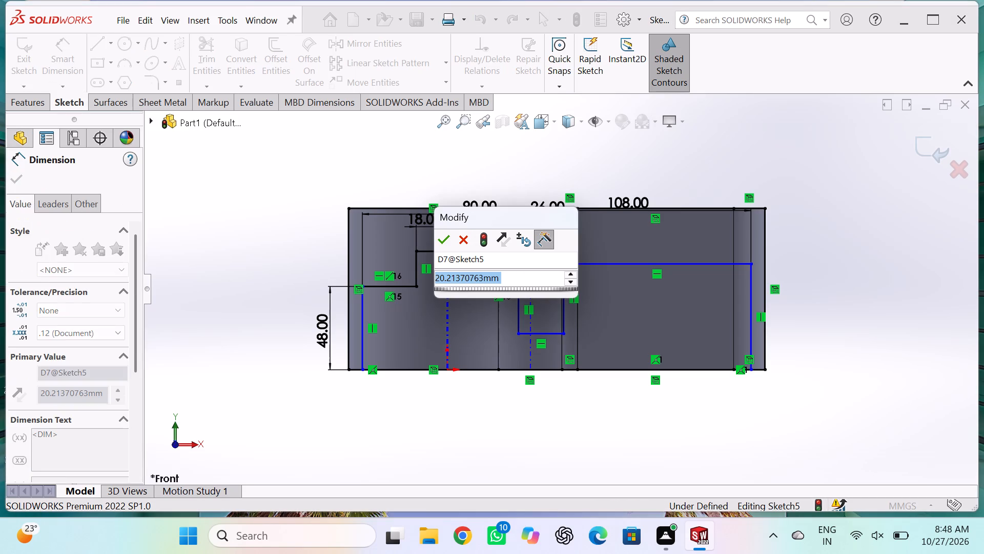
pyautogui.write('12')
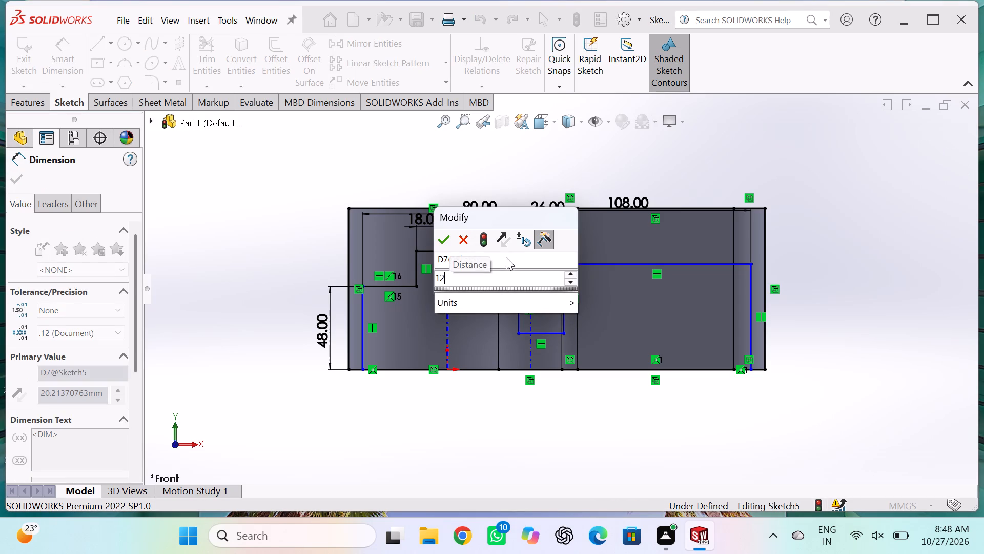
pyautogui.press('Return')
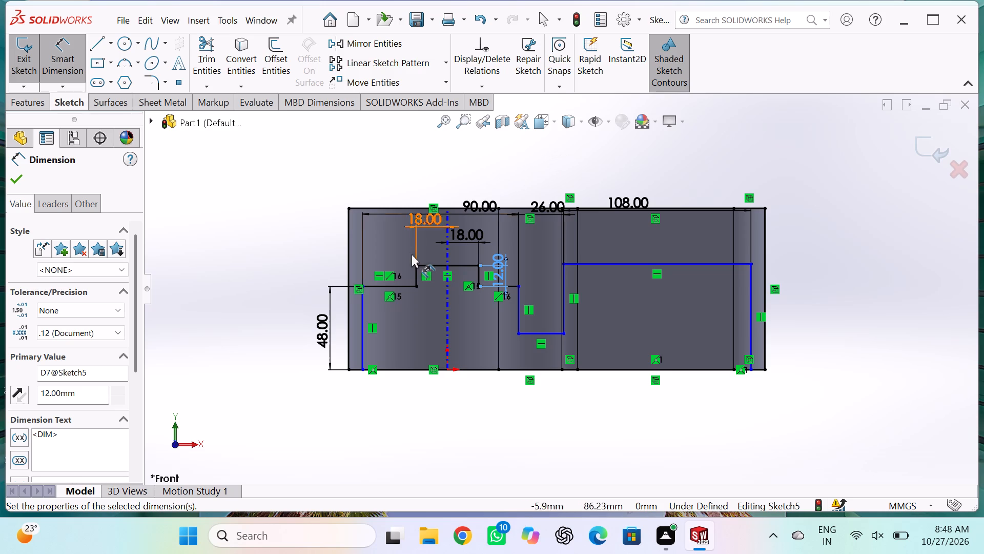
# Dimension the length of the ledge segment between the profile's outer vertical line at the rounded end and the raised step.
pyautogui.click(404, 286)
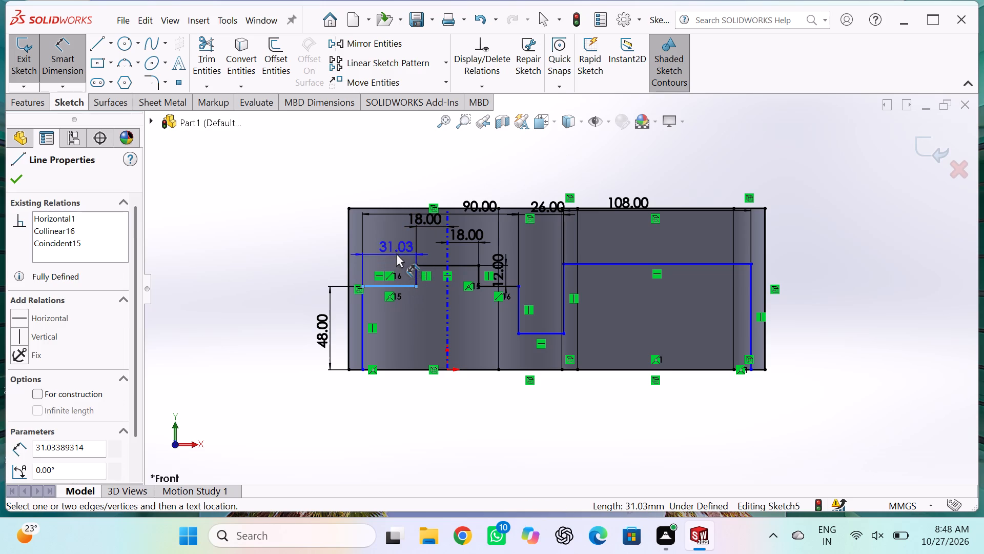
pyautogui.click(396, 253)
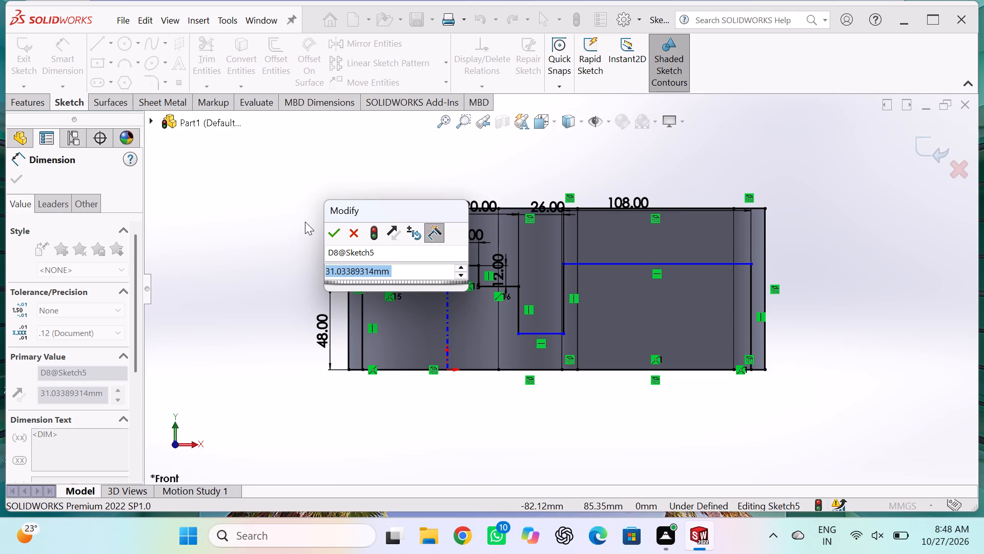
pyautogui.click(340, 233)
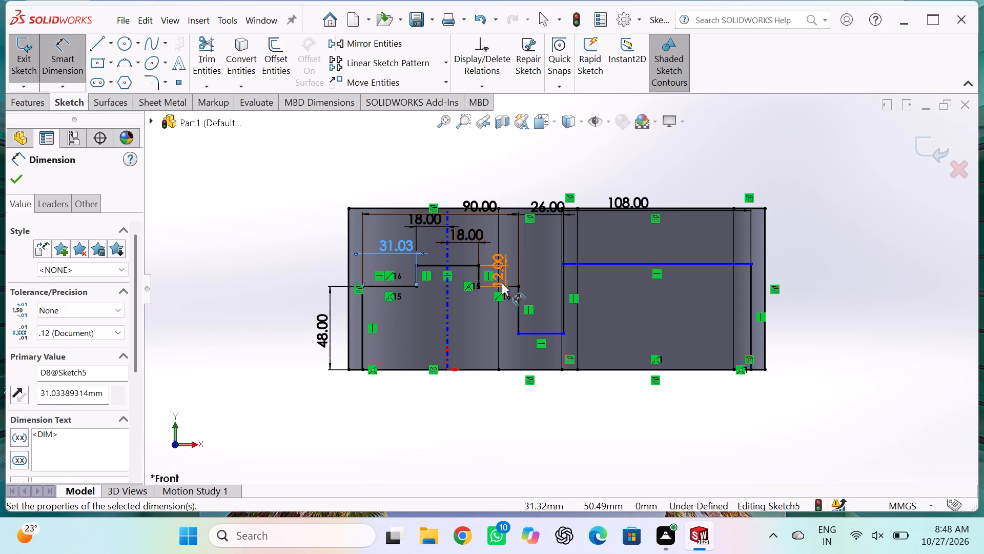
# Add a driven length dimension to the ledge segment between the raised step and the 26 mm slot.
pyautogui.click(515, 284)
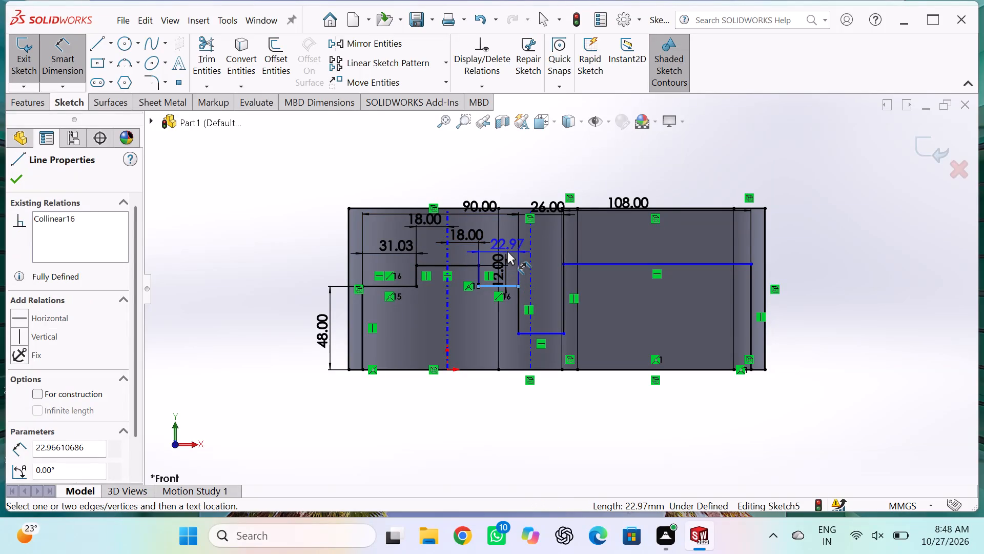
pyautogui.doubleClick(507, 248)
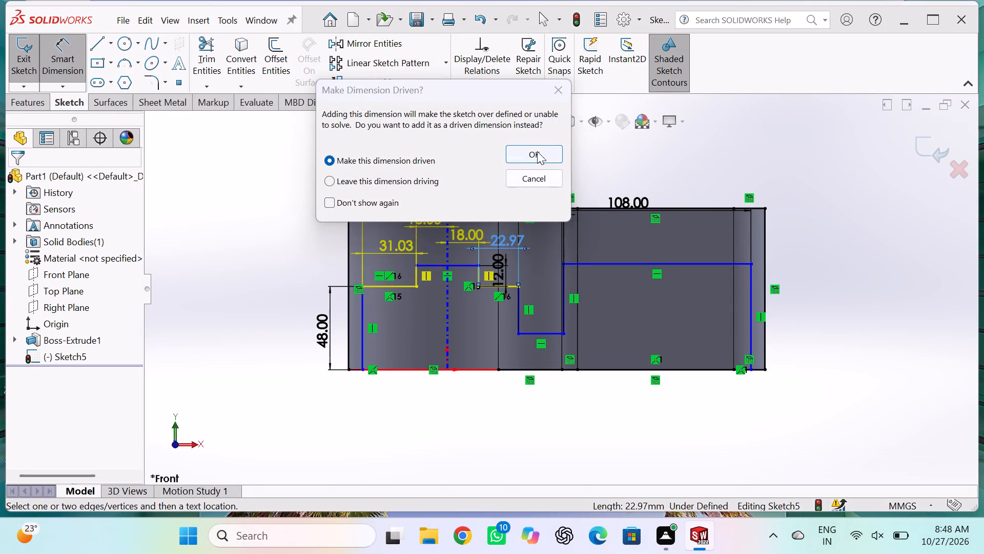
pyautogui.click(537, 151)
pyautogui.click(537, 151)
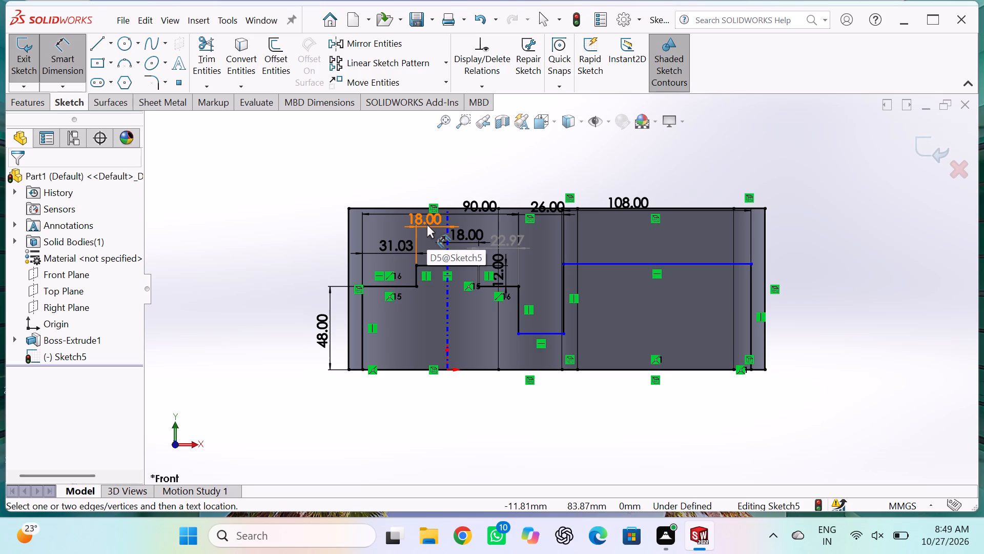
# Set the length of the ledge segment between the outer vertical line and the raised step to 28 mm.
pyautogui.doubleClick(404, 241)
pyautogui.write('28')
pyautogui.press('Return')
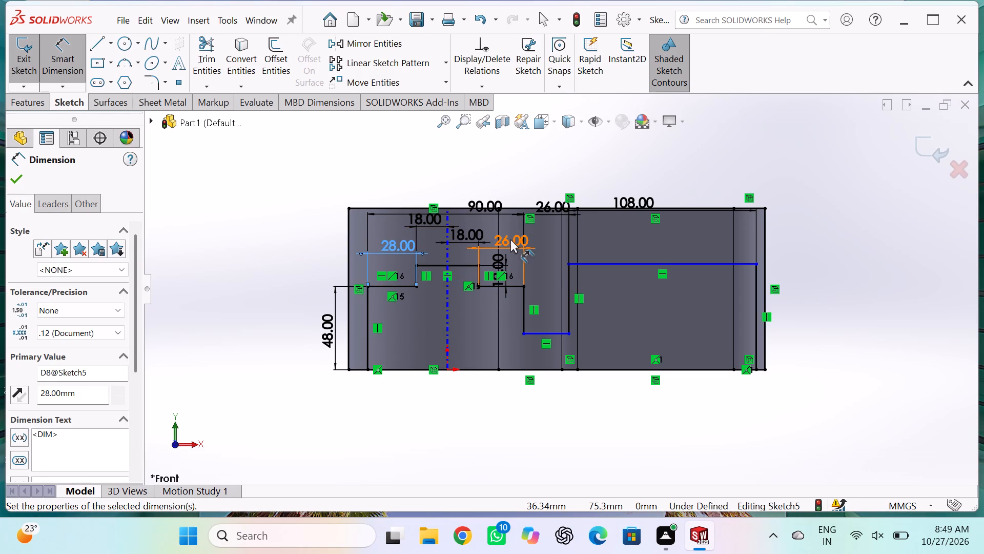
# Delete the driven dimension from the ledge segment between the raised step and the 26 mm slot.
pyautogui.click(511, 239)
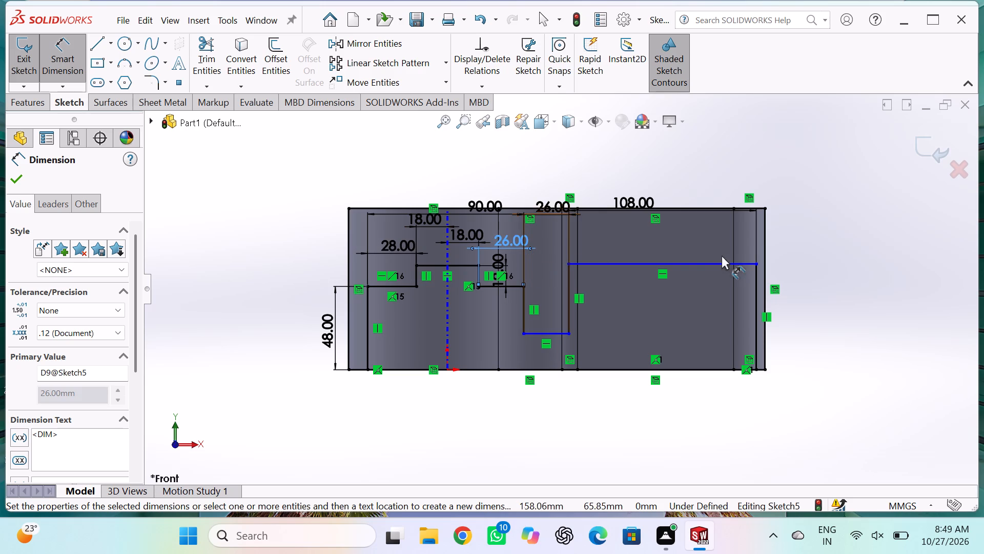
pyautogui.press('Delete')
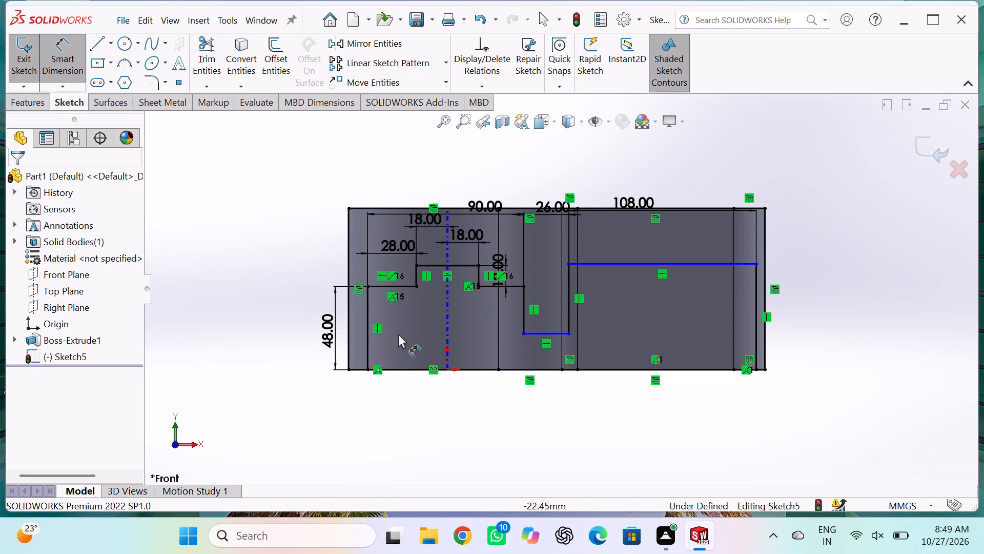
# Add a driven dimension between the profile's outer vertical line and the body's outer edge at the rounded end.
pyautogui.click(368, 340)
pyautogui.doubleClick(348, 338)
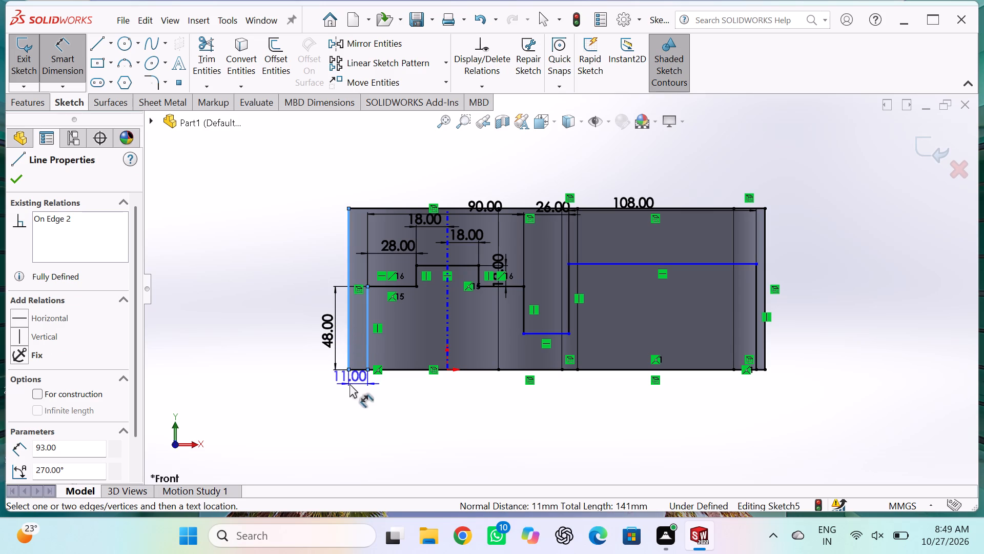
pyautogui.doubleClick(356, 390)
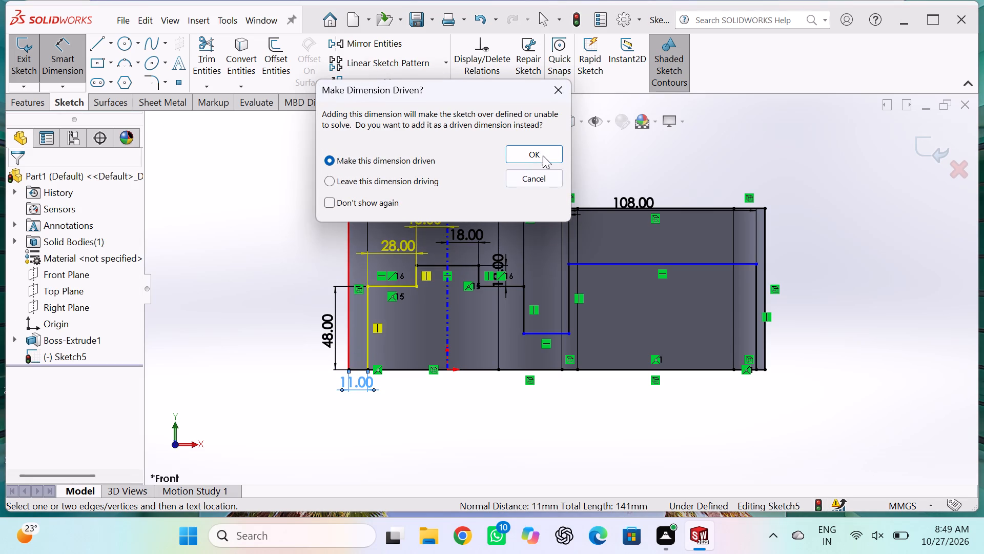
pyautogui.click(543, 151)
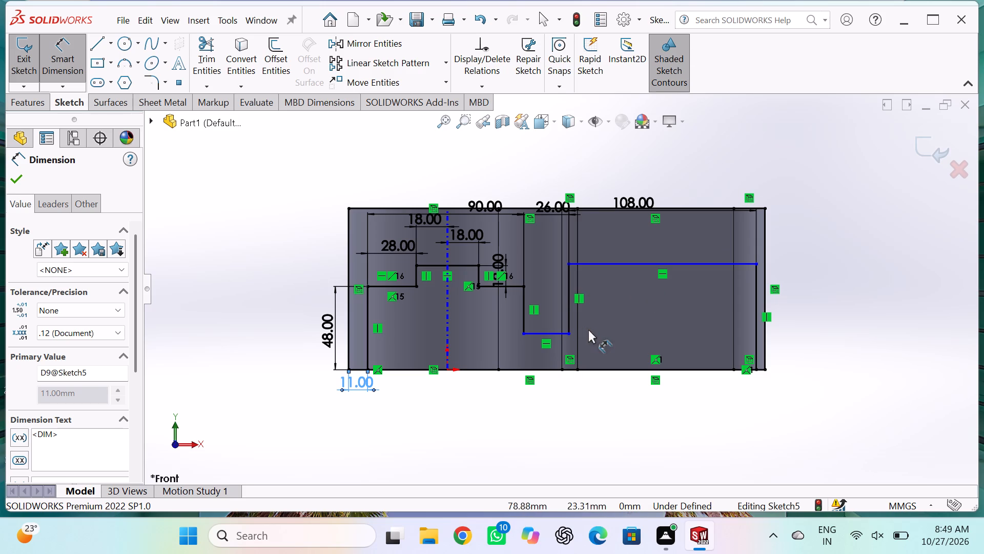
# Dimension the outer vertical line at the far end of the 108 mm ledge with a height of 108 mm.
pyautogui.click(723, 262)
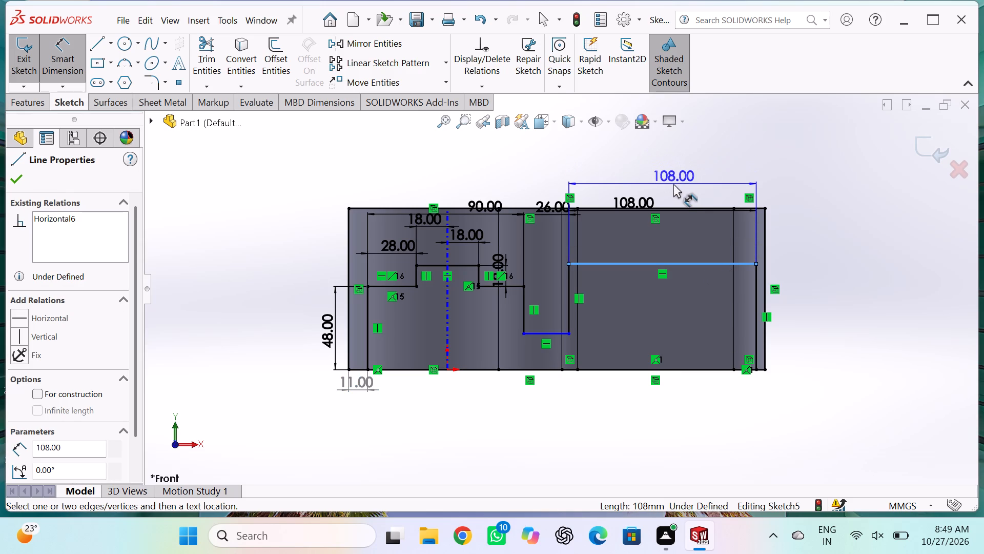
pyautogui.press('Escape')
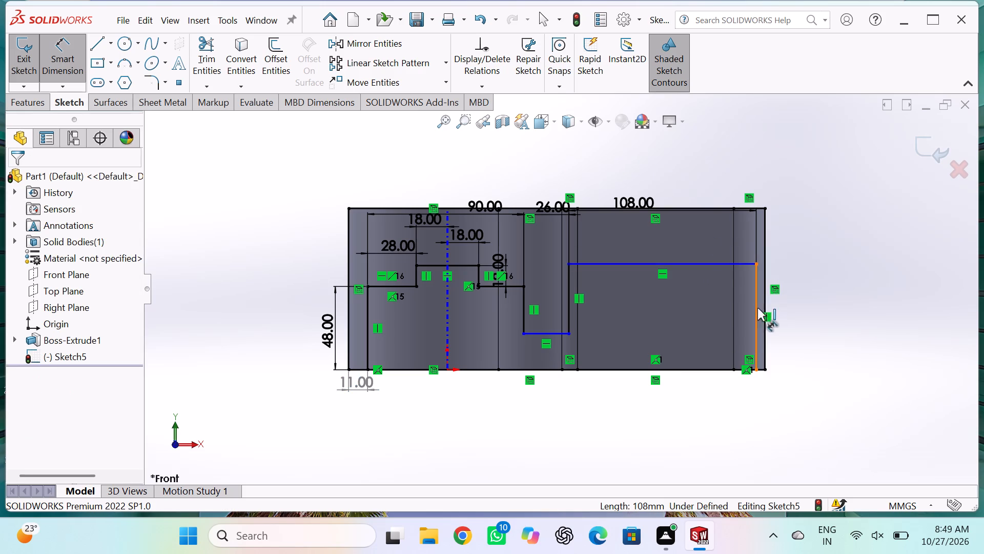
pyautogui.doubleClick(755, 313)
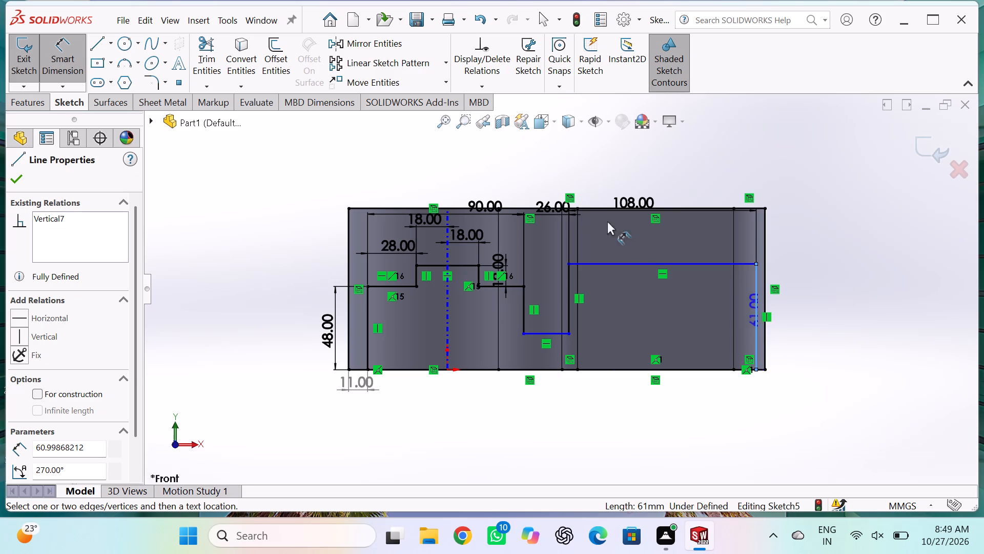
pyautogui.click(813, 320)
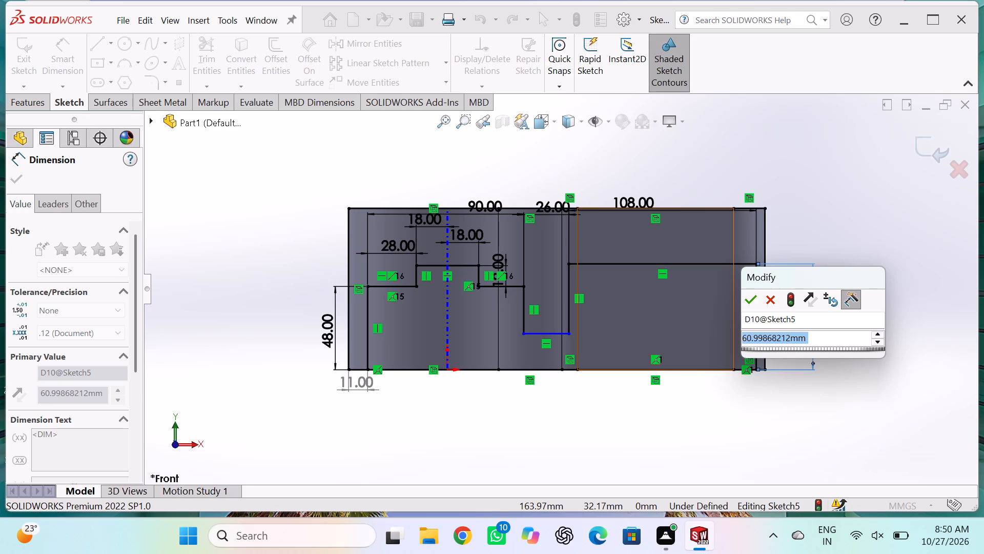
pyautogui.press('1')
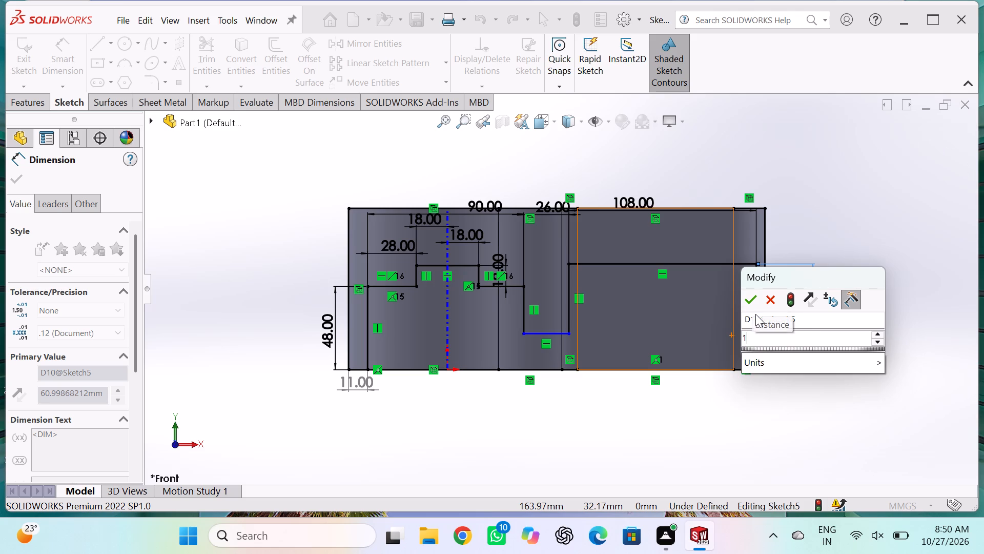
pyautogui.press('0')
pyautogui.press('8')
pyautogui.press('Return')
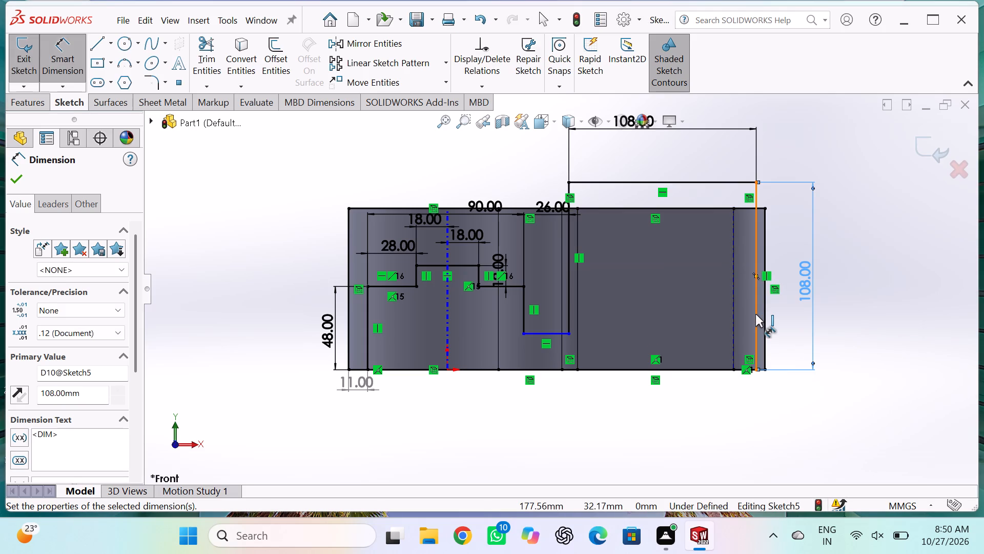
# Set the height of the outer vertical line beside the 108 mm ledge to 66 mm.
pyautogui.doubleClick(806, 286)
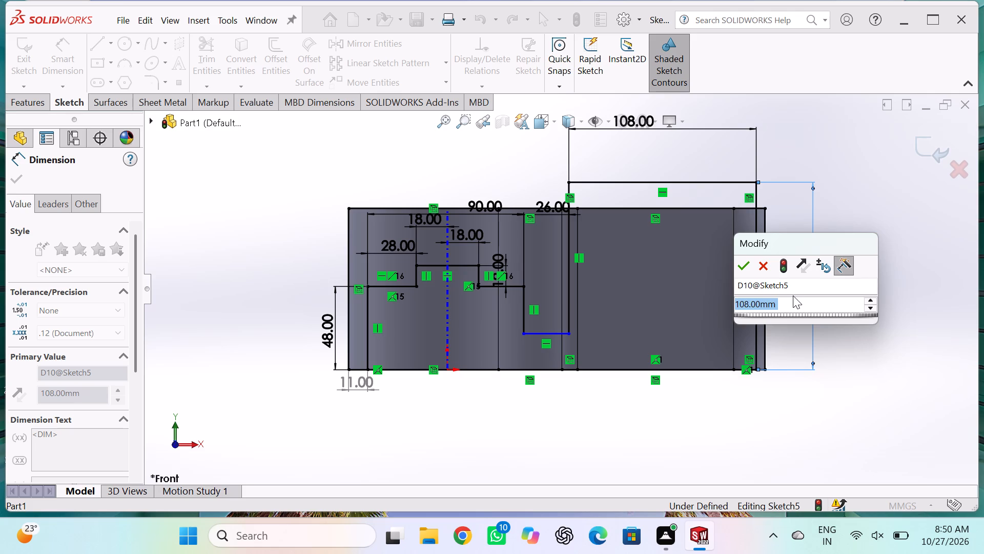
pyautogui.write('66')
pyautogui.press('Return')
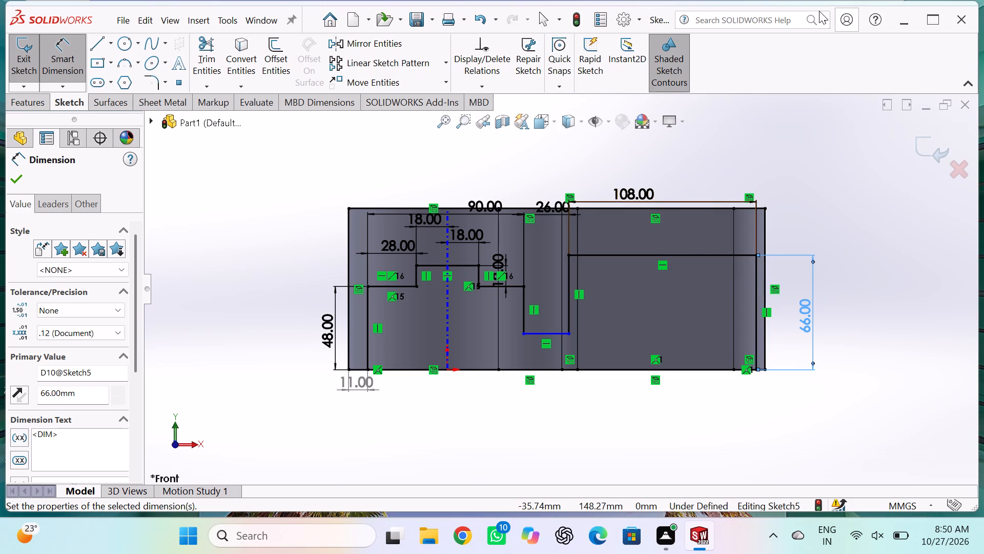
# Sketch a raised step about 23 mm wide and 27 mm tall from the 108 mm ledge to the body's upper edge.
pyautogui.click(93, 39)
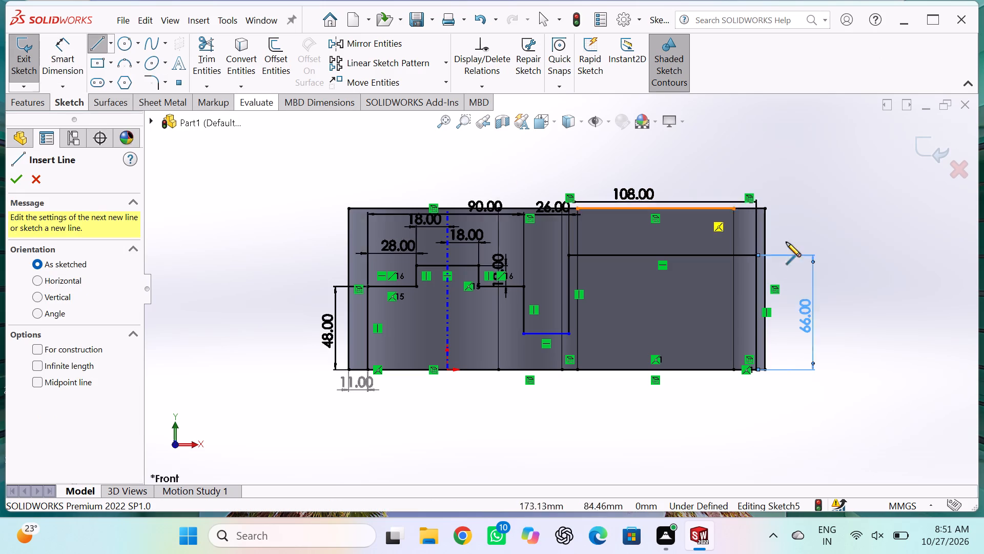
pyautogui.doubleClick(600, 258)
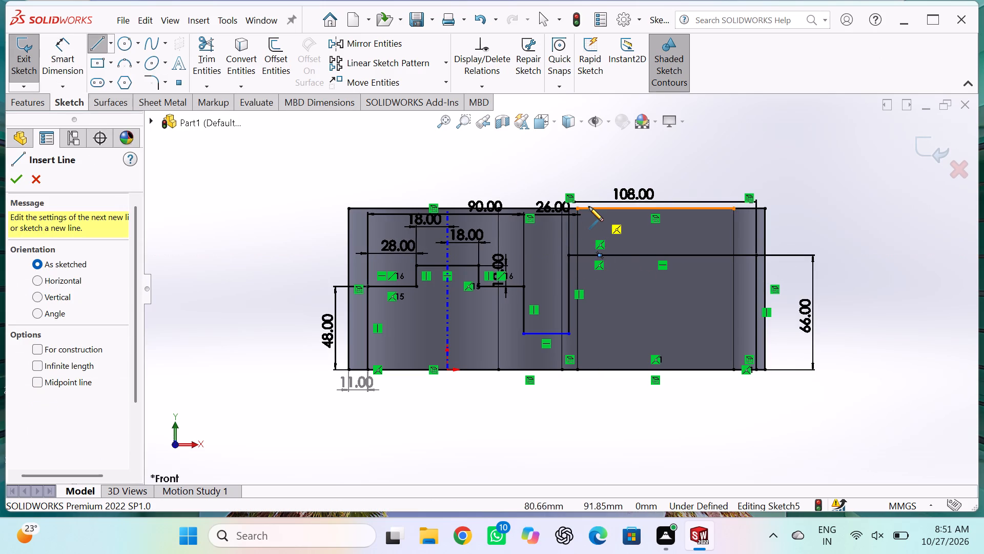
pyautogui.click(600, 256)
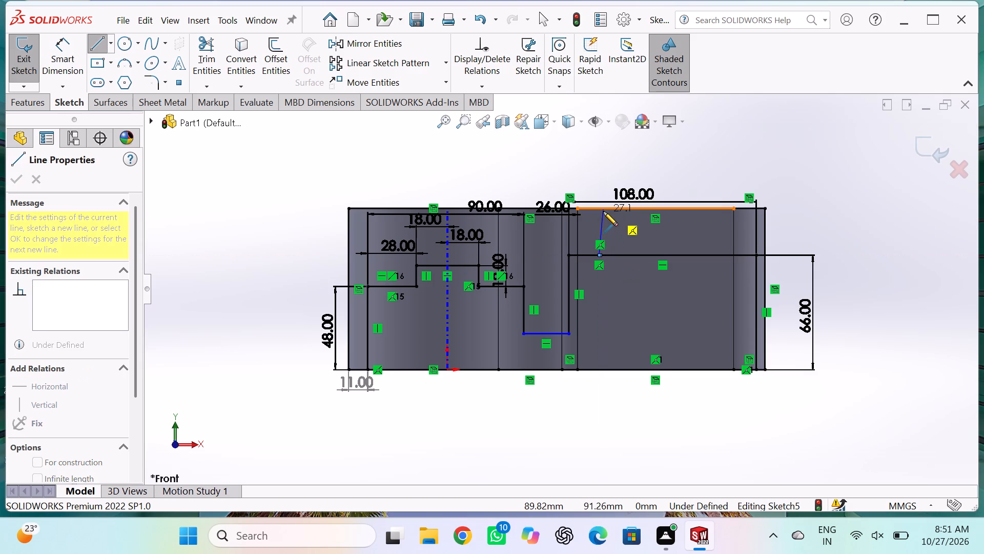
pyautogui.click(602, 210)
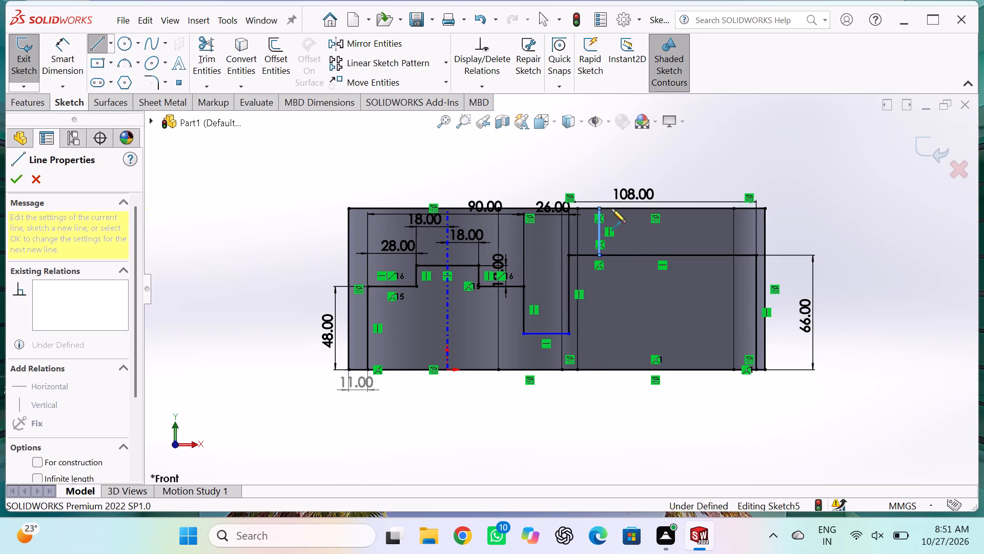
pyautogui.doubleClick(641, 208)
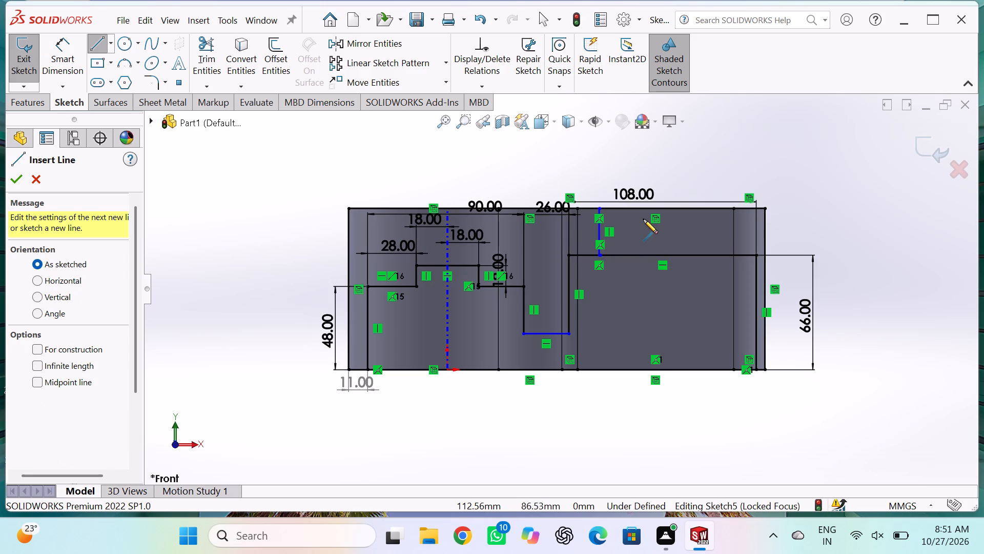
pyautogui.click(598, 208)
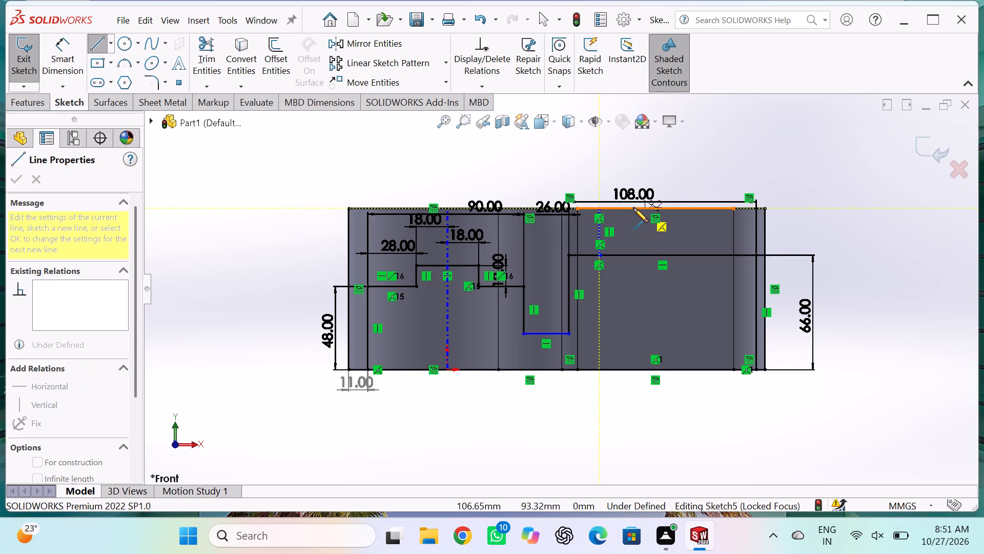
pyautogui.click(640, 208)
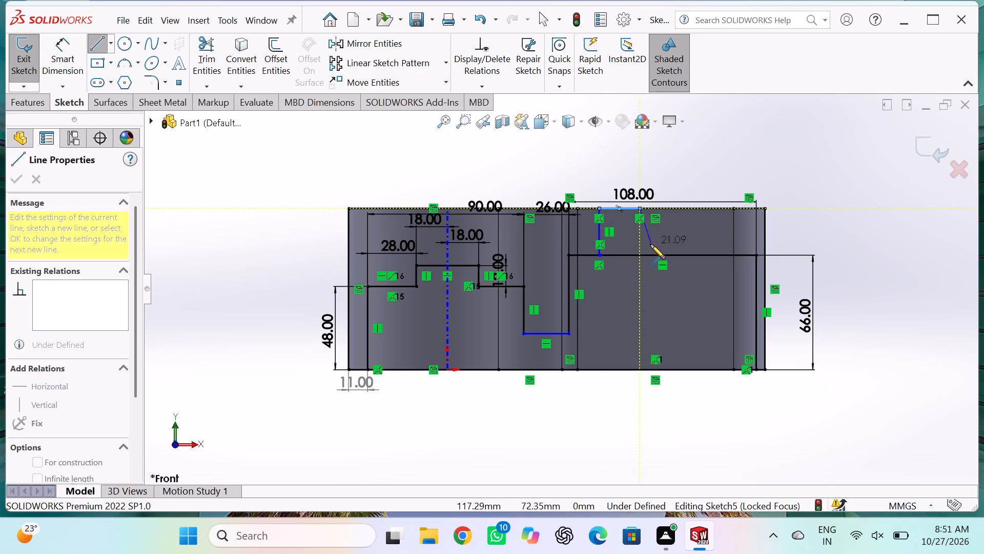
pyautogui.click(639, 254)
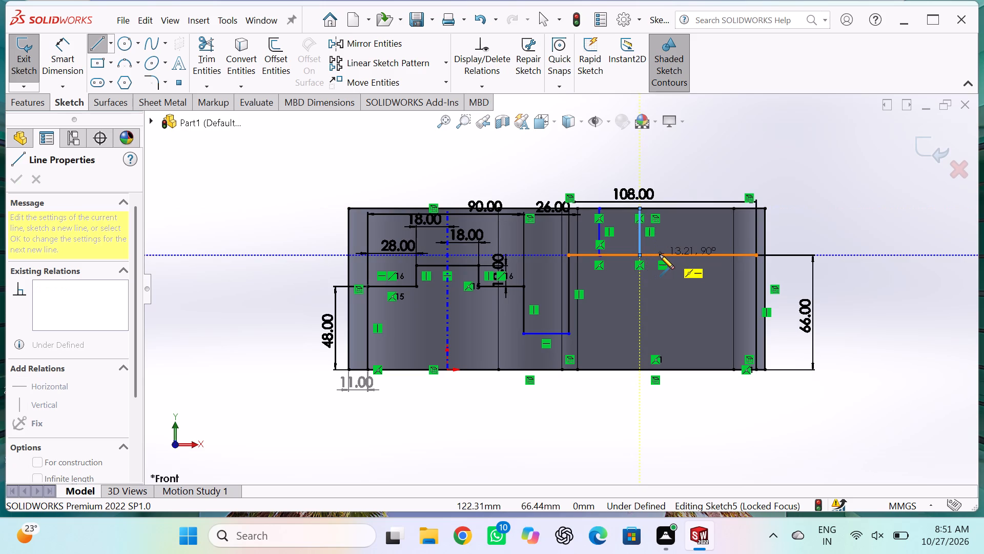
# Continue about 13 mm along the 108 mm ledge and sketch a second raised step about 28 mm wide and 17 mm tall.
pyautogui.click(660, 254)
pyautogui.click(663, 225)
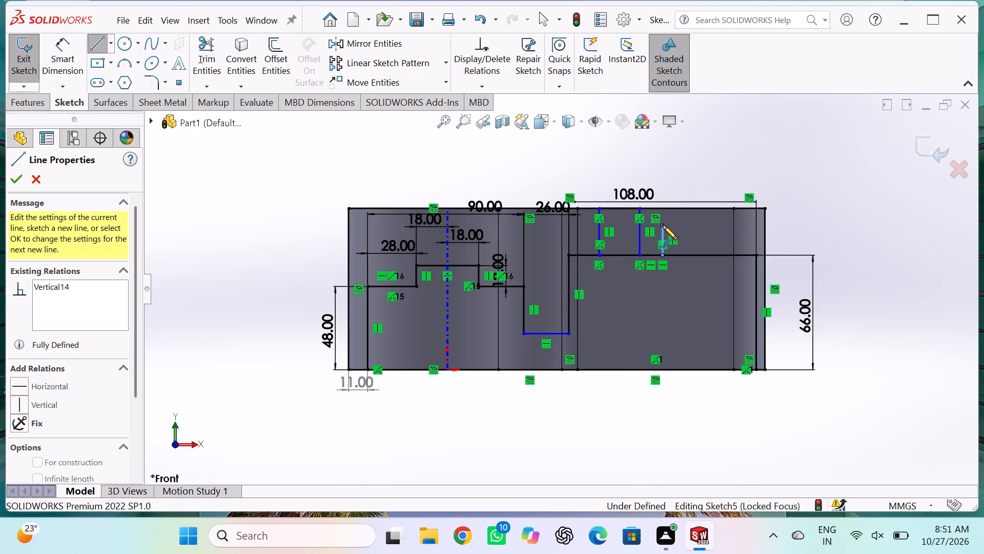
pyautogui.click(712, 228)
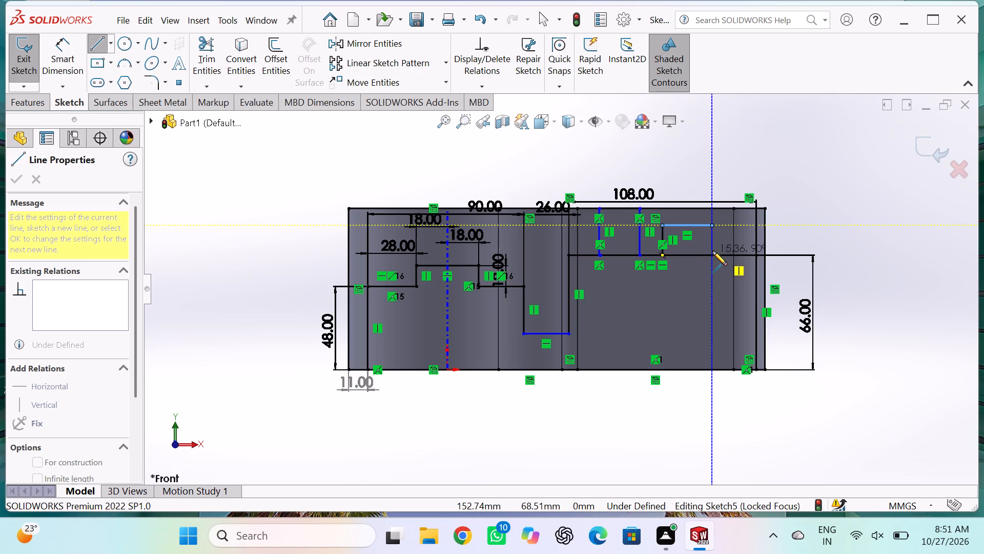
pyautogui.click(712, 254)
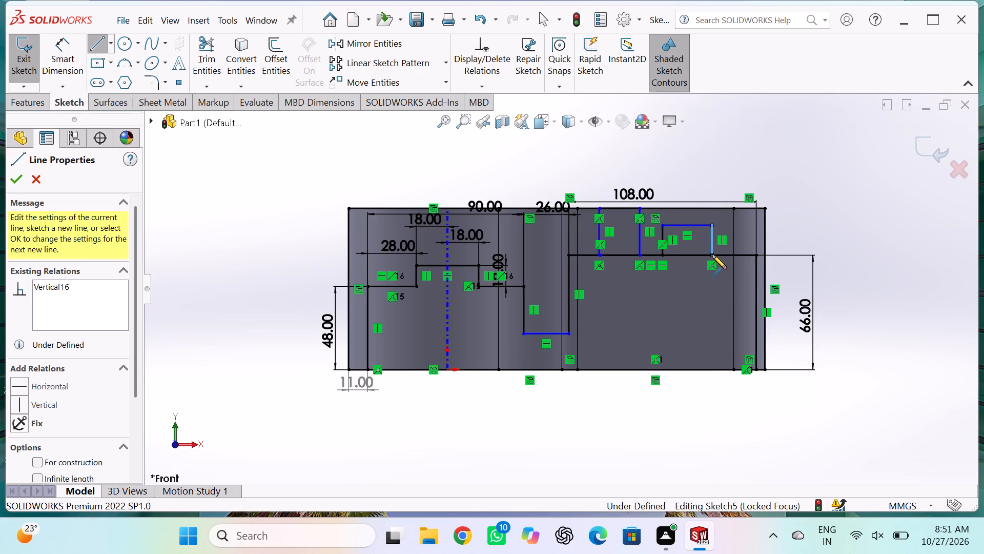
pyautogui.rightClick(829, 197)
pyautogui.click(846, 205)
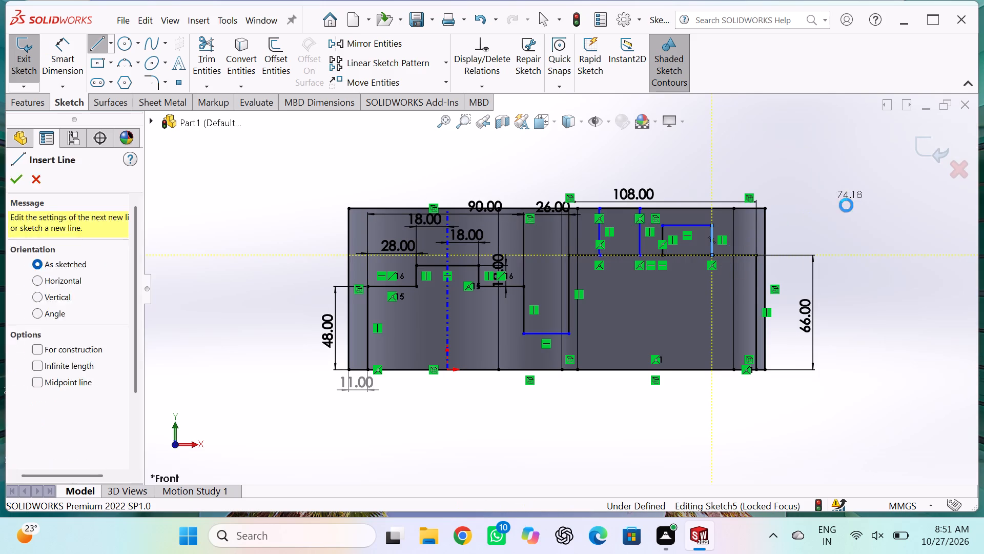
pyautogui.click(846, 205)
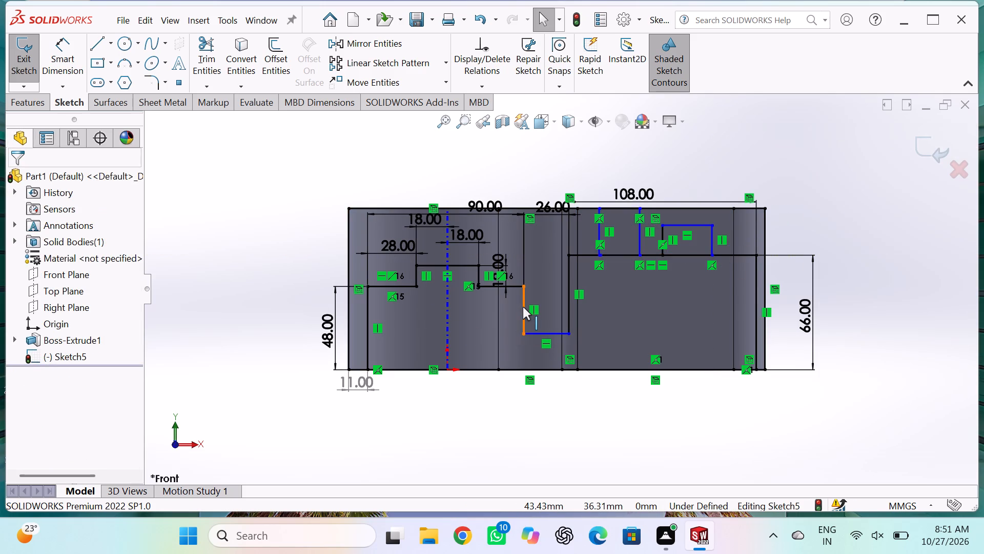
# Dimension the 26 mm slot's vertical side next to the lower ledge with a depth of 24 mm.
pyautogui.click(62, 49)
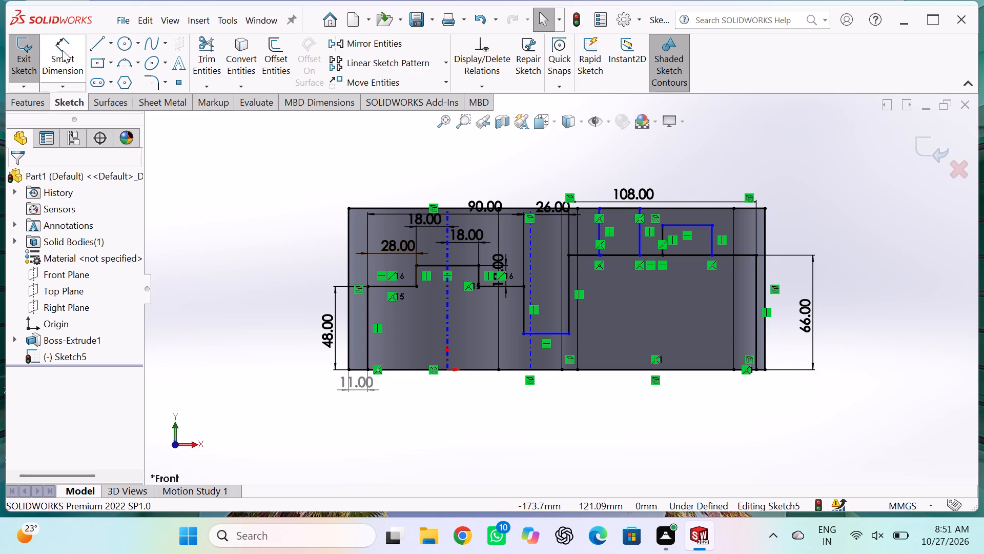
pyautogui.click(521, 318)
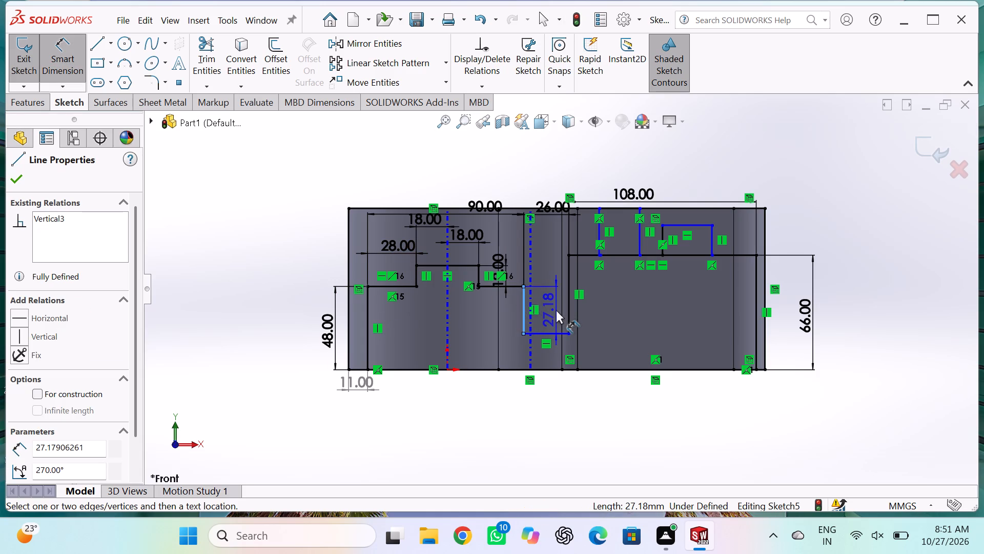
pyautogui.click(556, 310)
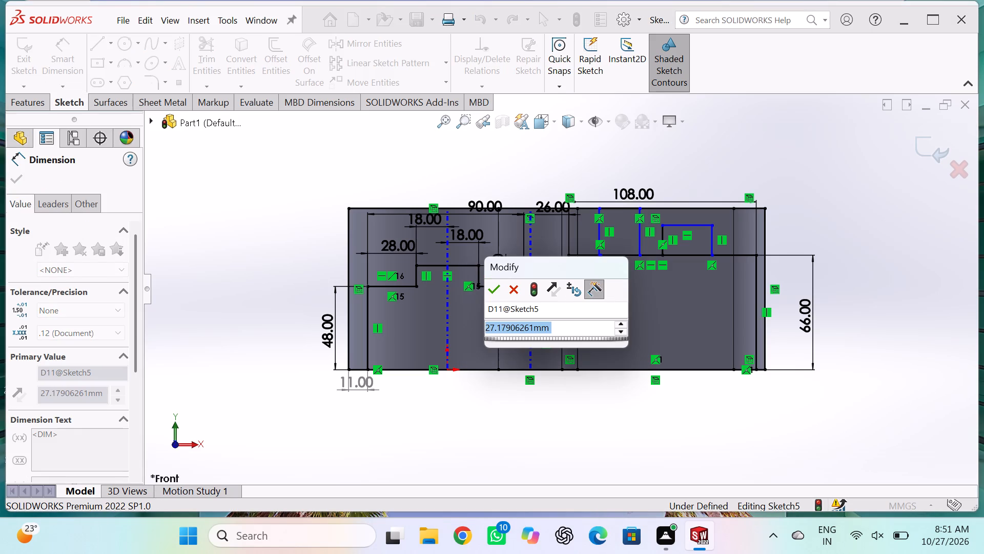
pyautogui.press('2')
pyautogui.press('4')
pyautogui.press('Return')
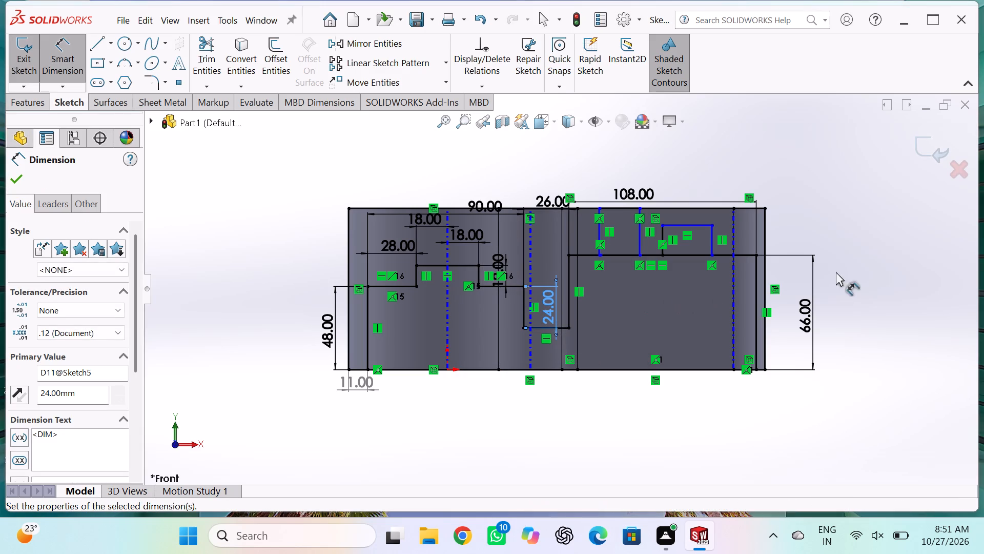
pyautogui.click(879, 271)
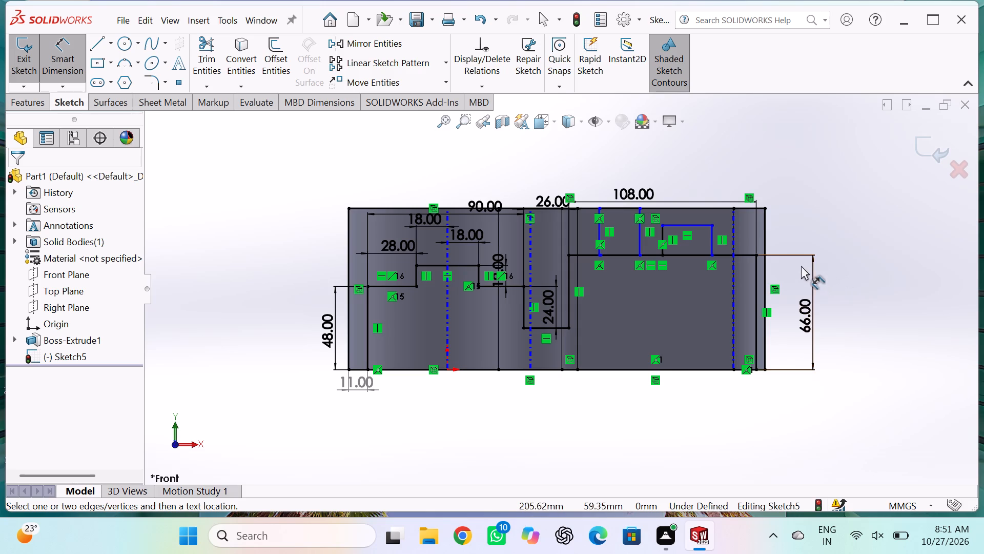
# Dimension the width of the taller raised step on the 108 mm ledge at 30 mm.
pyautogui.click(597, 231)
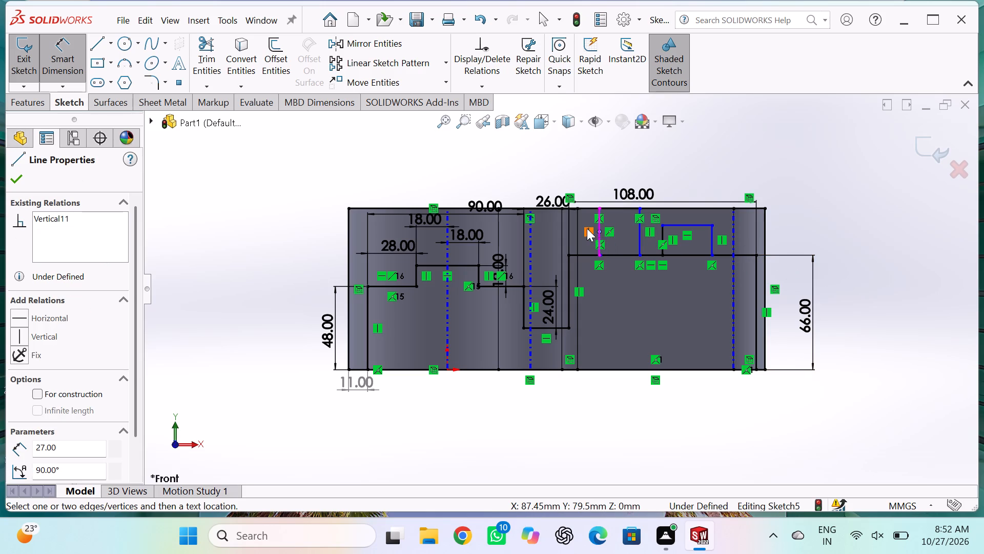
pyautogui.click(639, 243)
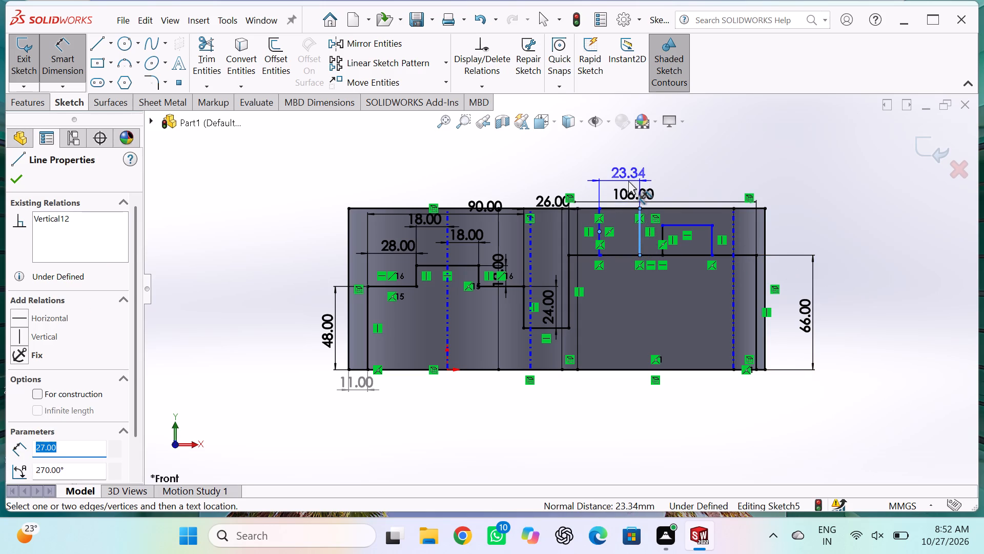
pyautogui.click(628, 181)
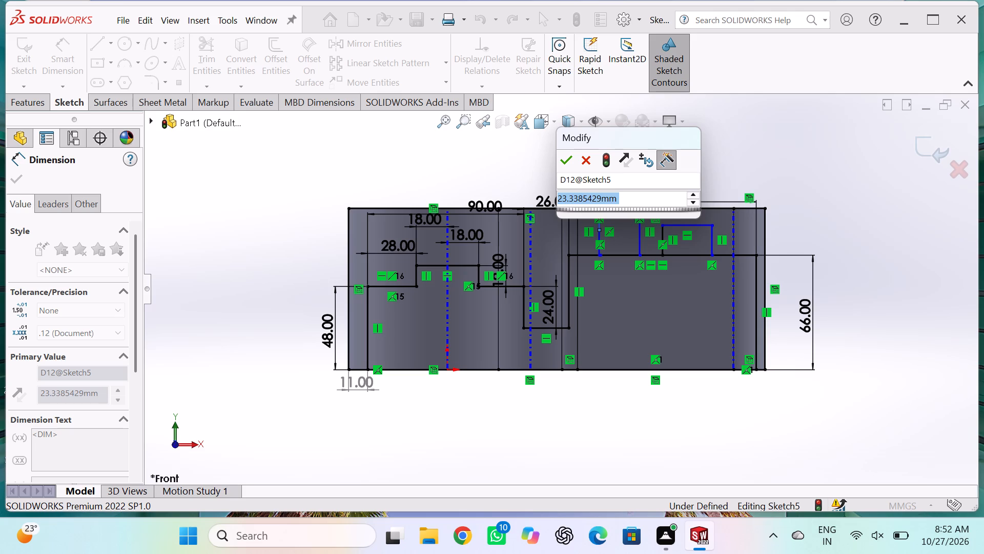
pyautogui.write('30')
pyautogui.press('Return')
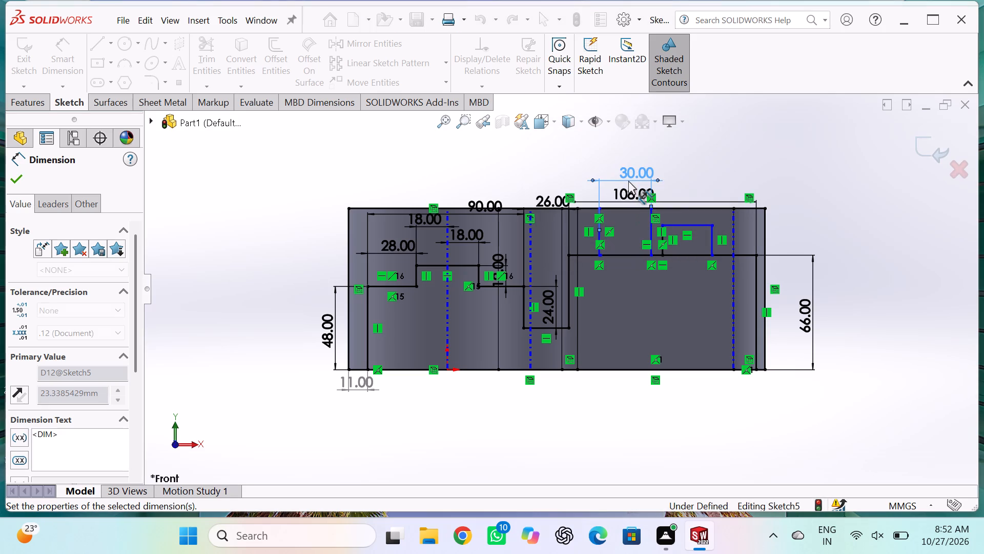
# Dimension the width of the shorter raised step on the 108 mm ledge at 24 mm.
pyautogui.click(674, 224)
pyautogui.click(693, 193)
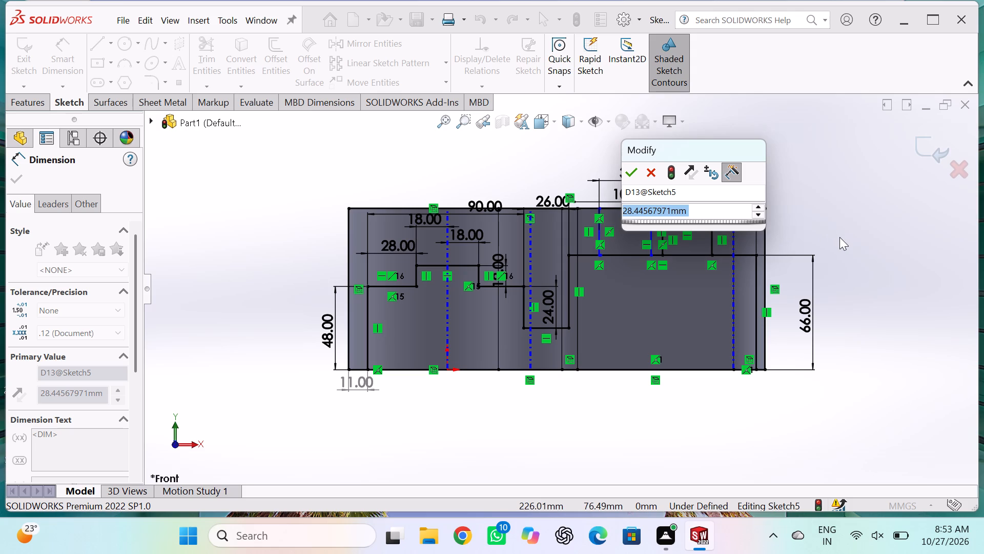
pyautogui.write('24')
pyautogui.press('Return')
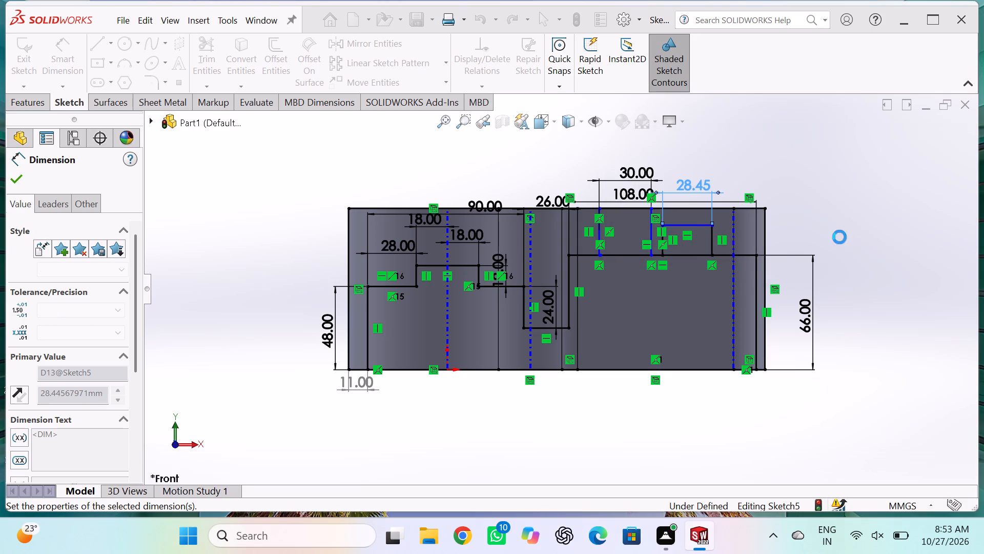
# Dimension the gap between the taller and shorter raised steps on the 108 mm ledge at 15 mm, calculated as 42-27.
pyautogui.doubleClick(651, 235)
pyautogui.click(662, 237)
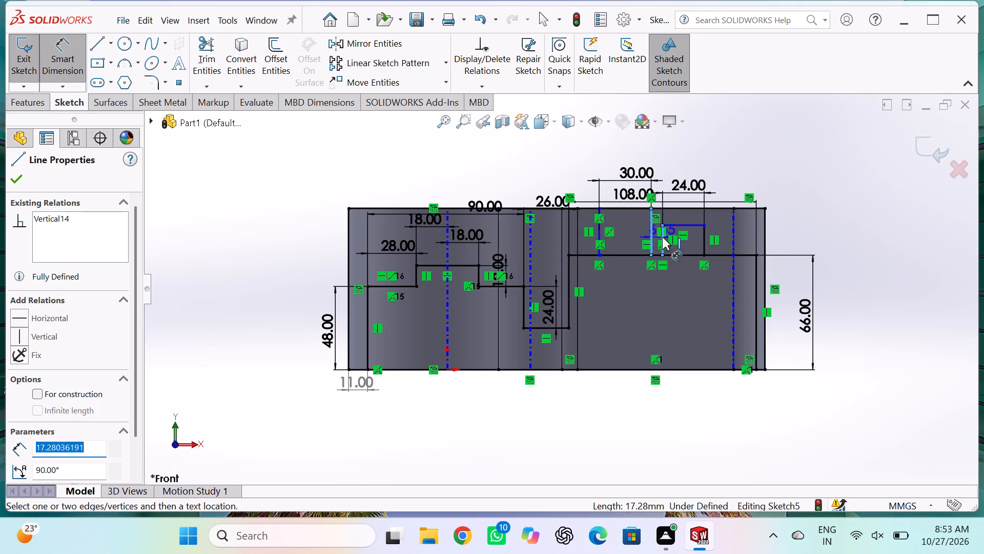
pyautogui.click(657, 167)
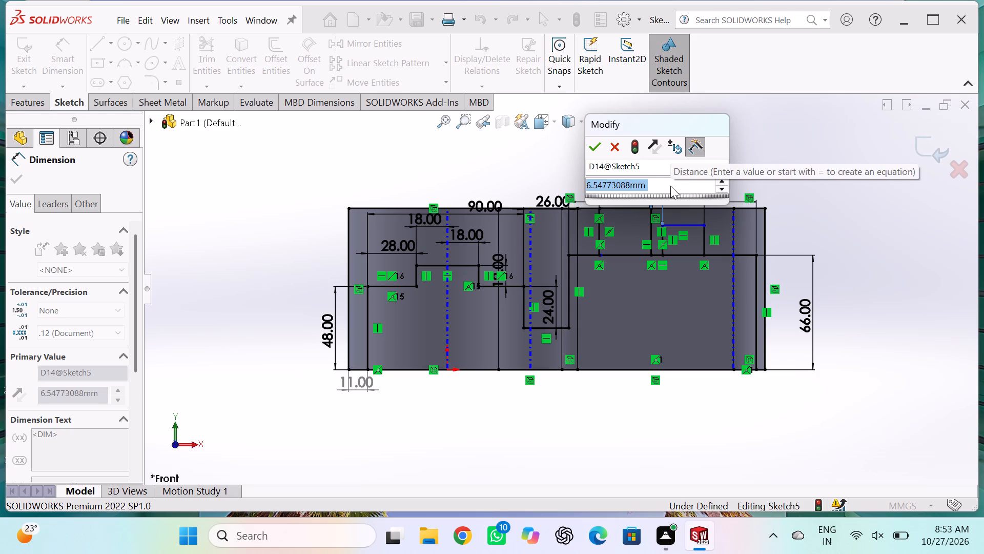
pyautogui.click(596, 150)
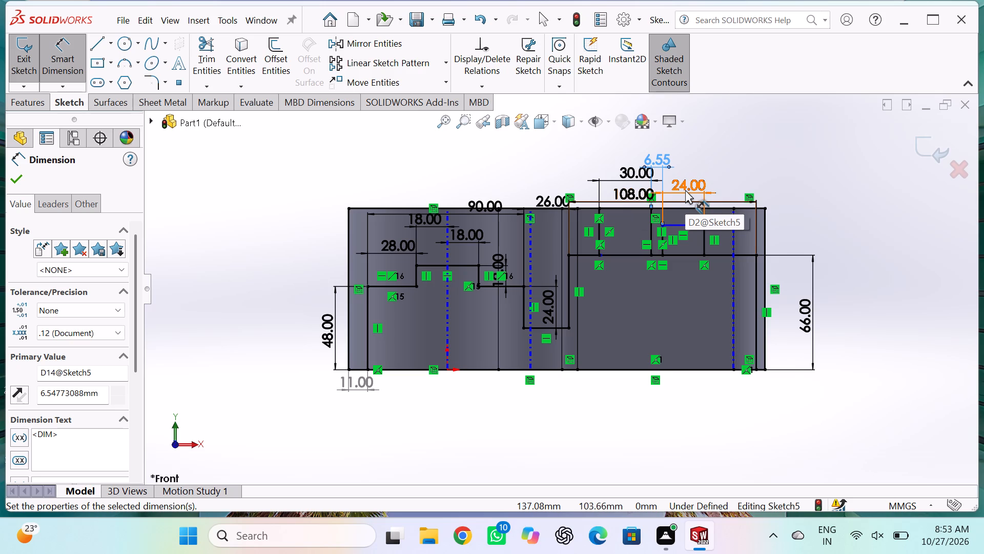
pyautogui.doubleClick(654, 163)
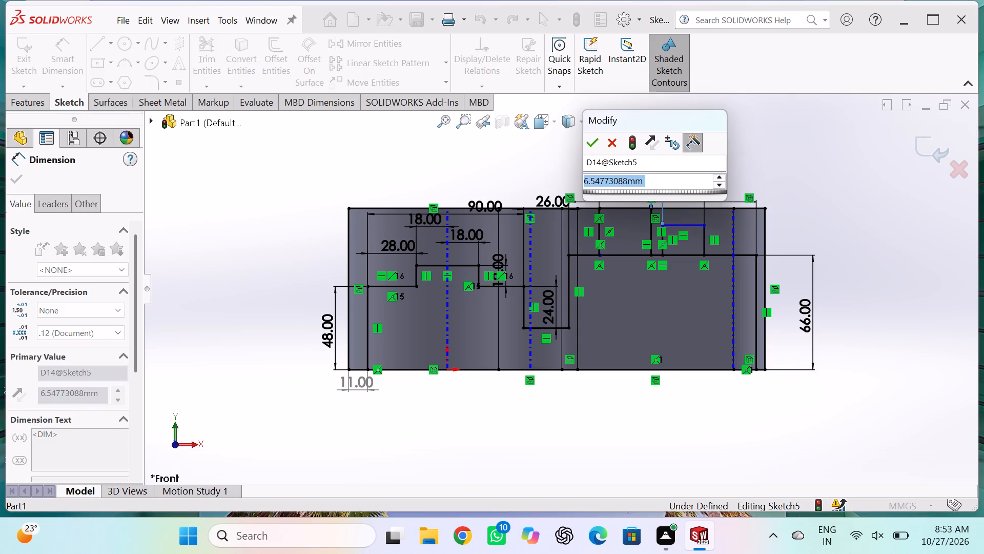
pyautogui.write('27')
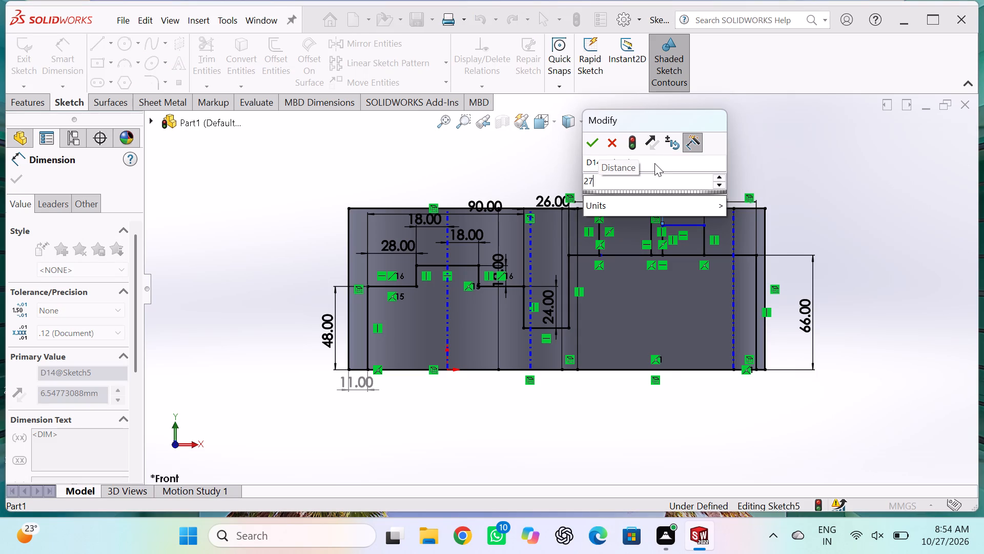
pyautogui.press('BackSpace')
pyautogui.press('BackSpace')
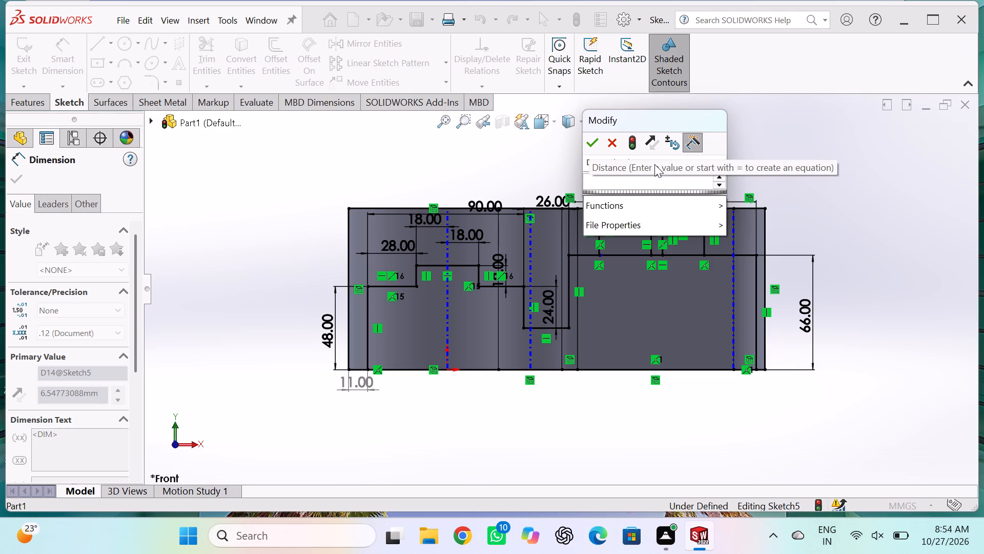
pyautogui.write('42')
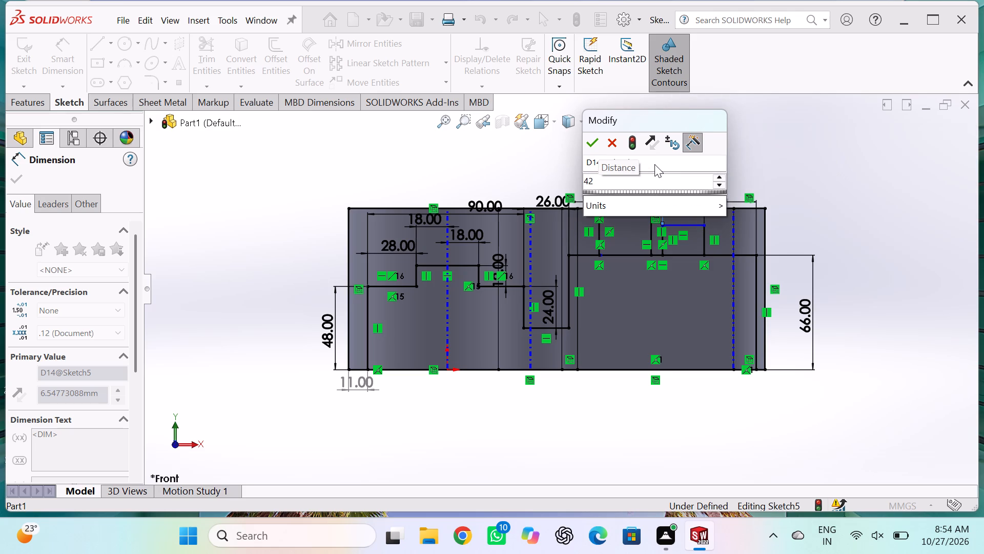
pyautogui.press('-')
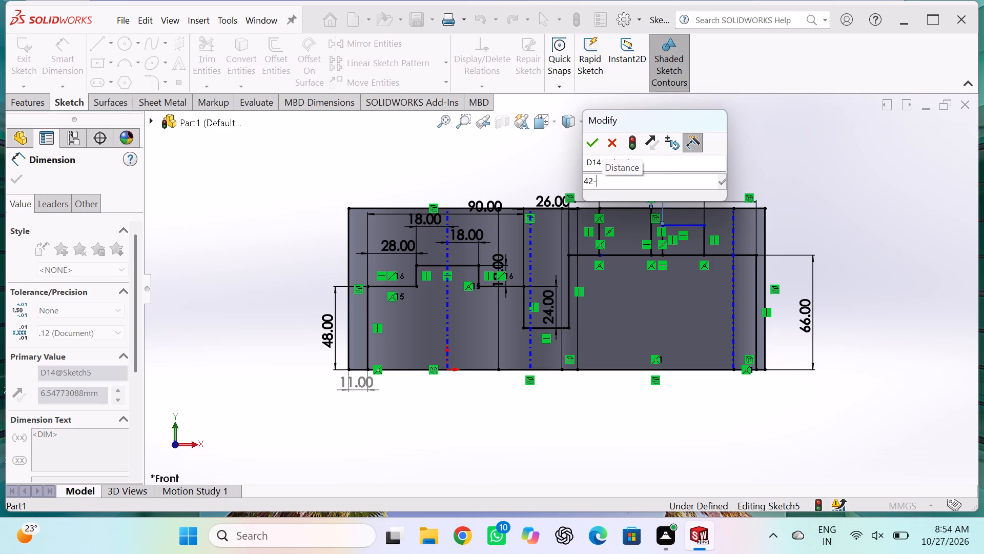
pyautogui.press('2')
pyautogui.press('7')
pyautogui.press('Return')
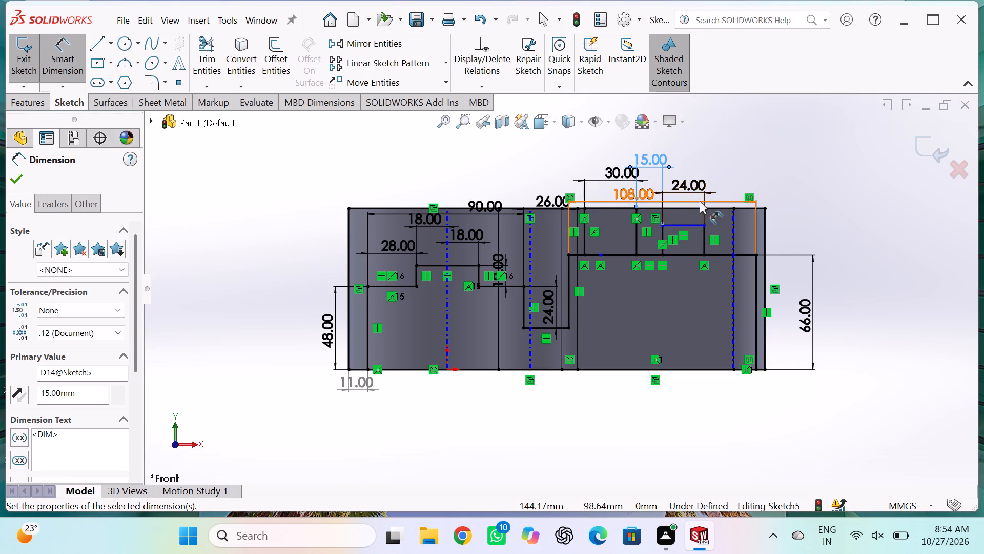
# Dimension the height of the shorter raised step above the 108 mm ledge at 12 mm and exit the sketch.
pyautogui.click(703, 245)
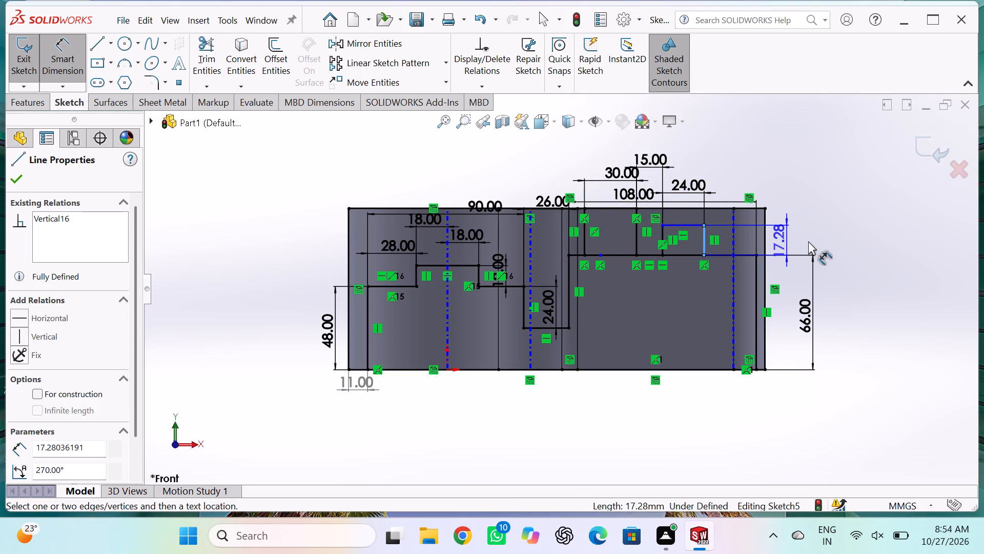
pyautogui.click(808, 240)
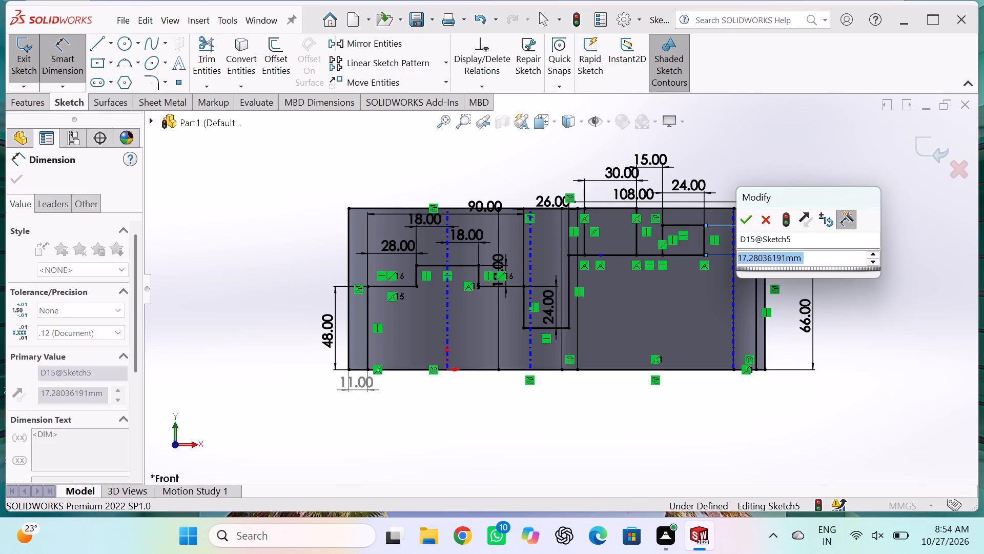
pyautogui.write('12')
pyautogui.press('Return')
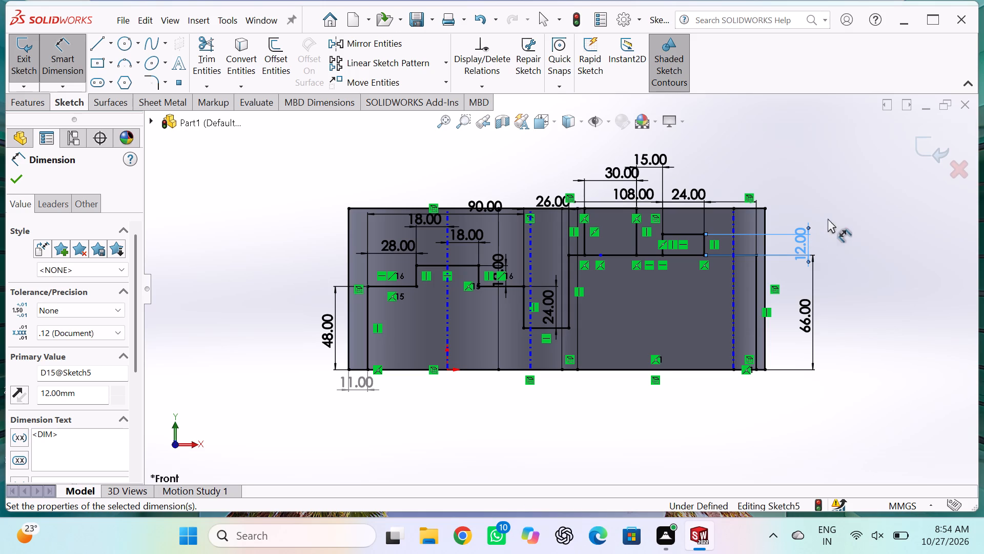
pyautogui.click(941, 143)
pyautogui.click(941, 143)
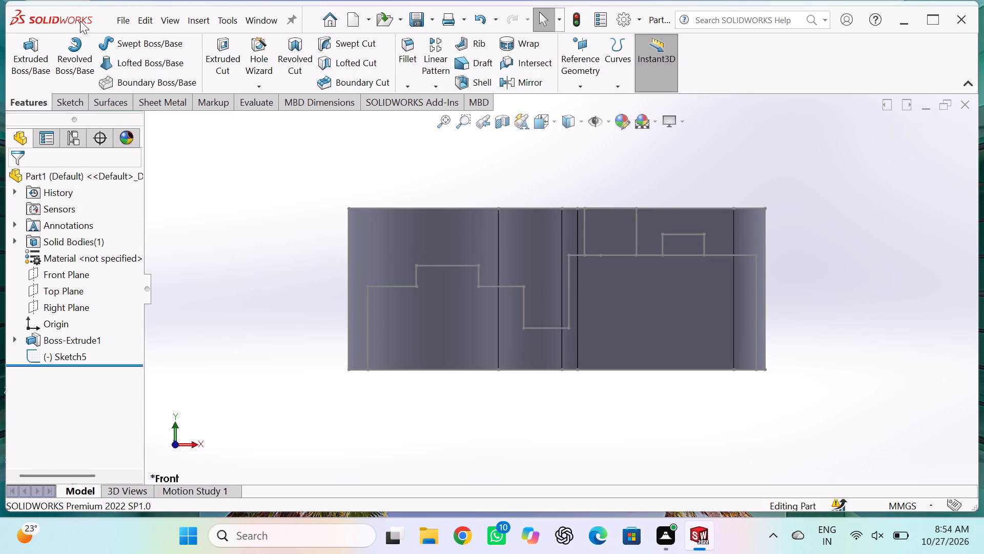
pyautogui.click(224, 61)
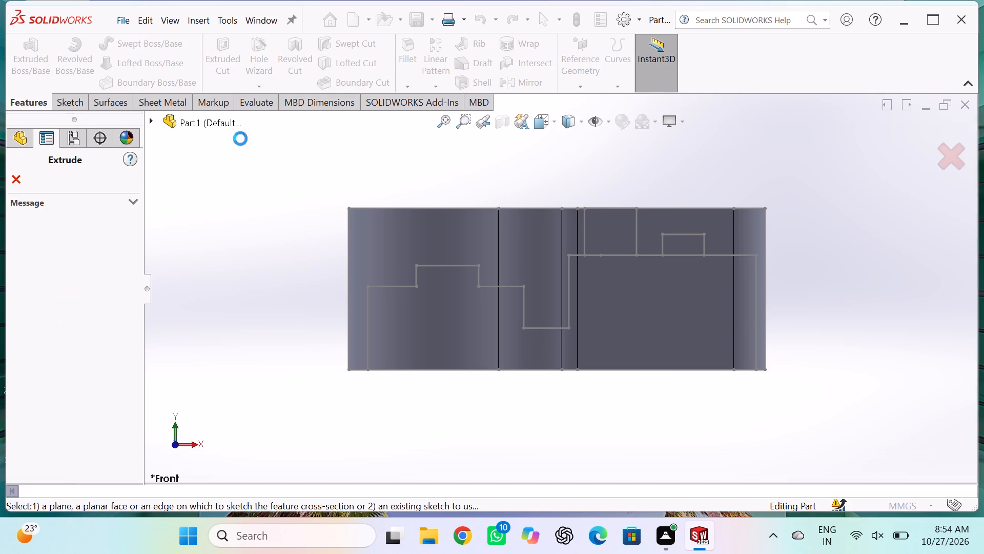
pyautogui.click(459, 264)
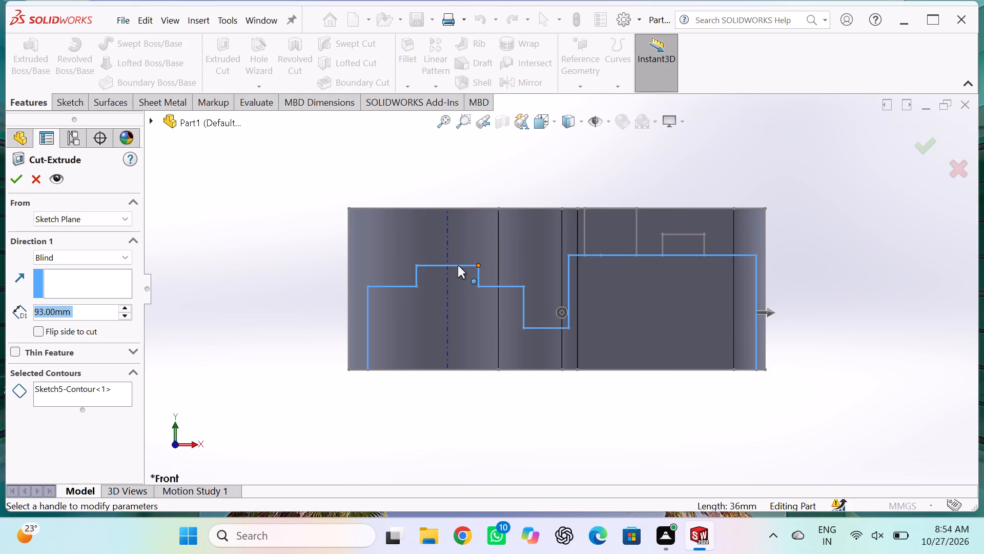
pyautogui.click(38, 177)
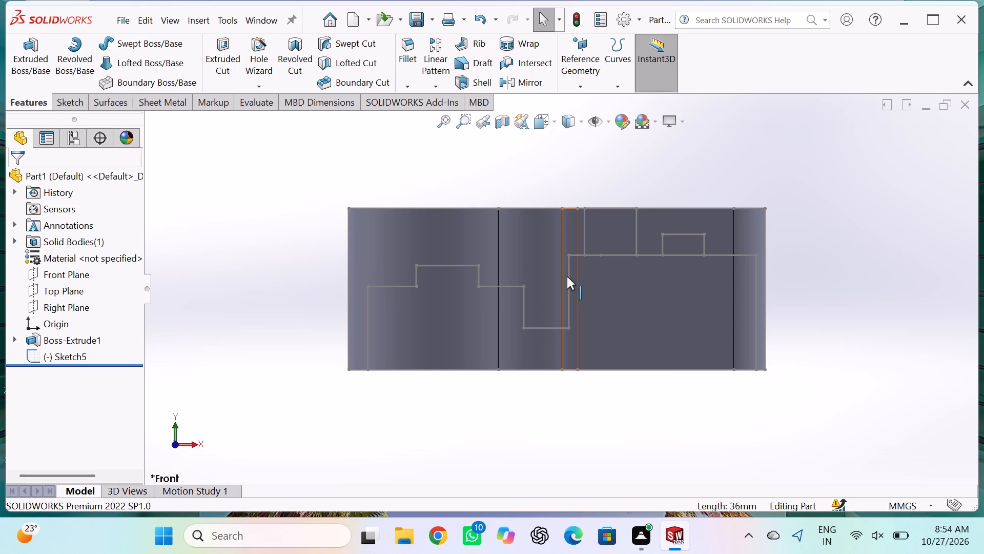
# Reopen Sketch5, trim away the ledge segments beneath the 30 mm and 24 mm raised steps, and exit the sketch.
pyautogui.doubleClick(567, 276)
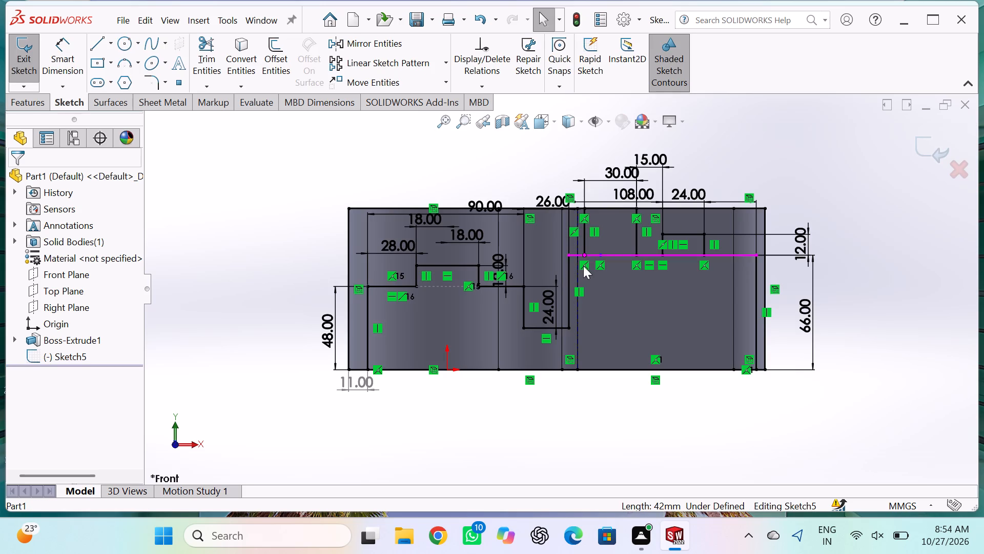
pyautogui.click(204, 47)
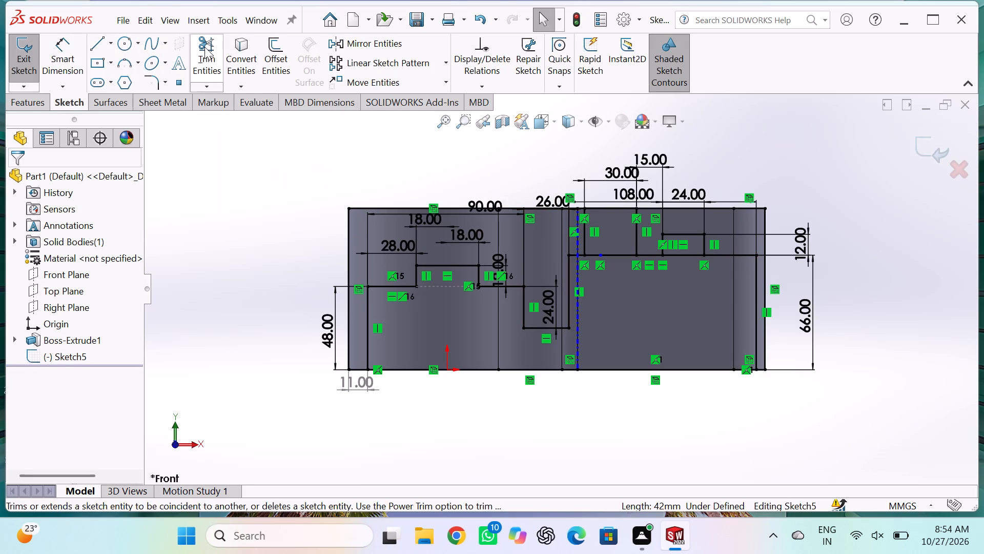
pyautogui.click(624, 252)
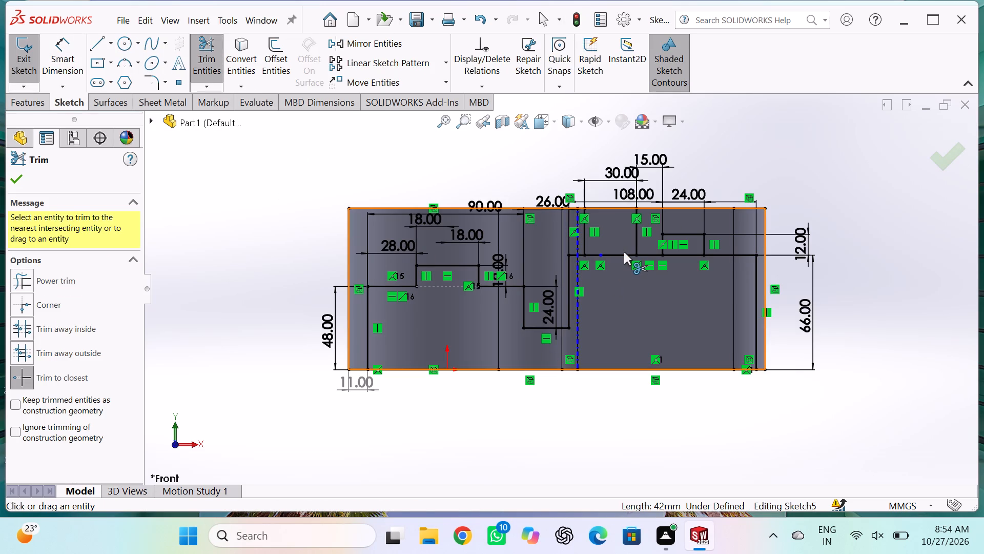
pyautogui.click(619, 253)
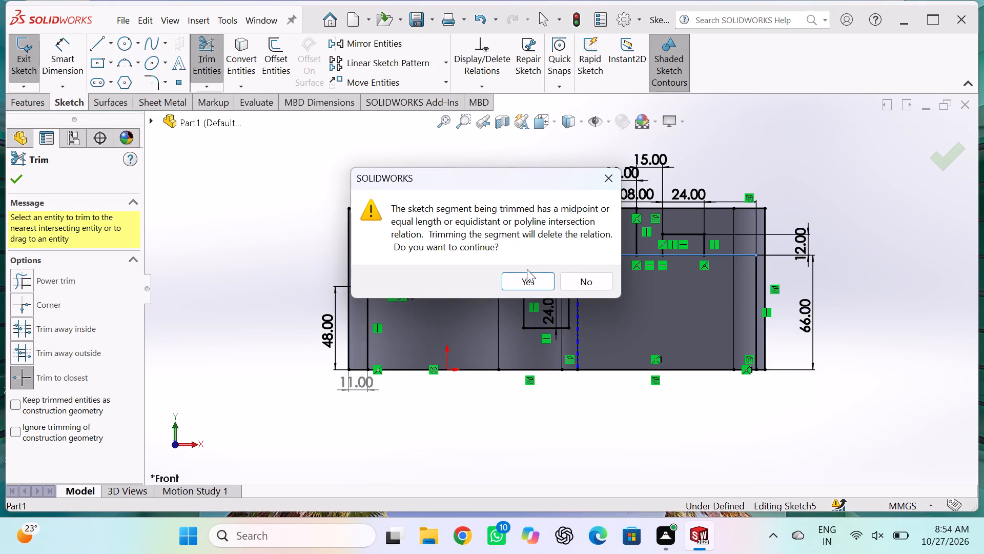
pyautogui.click(511, 280)
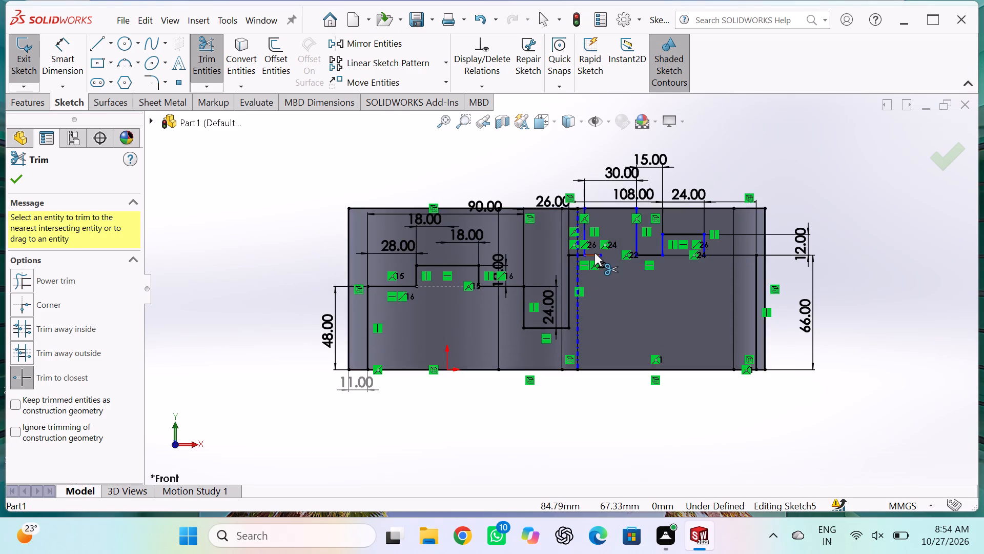
pyautogui.click(594, 252)
pyautogui.click(597, 255)
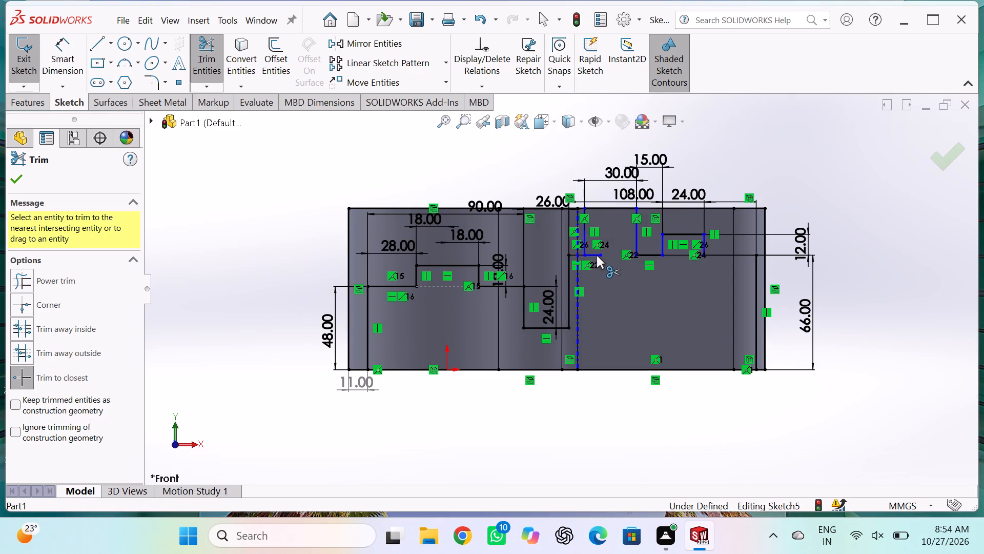
pyautogui.click(597, 255)
pyautogui.click(676, 252)
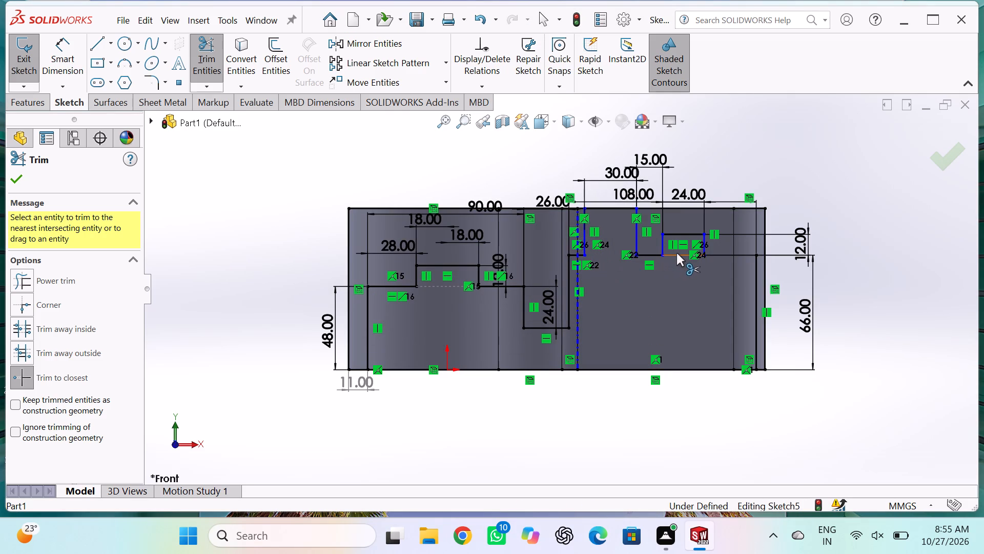
pyautogui.click(676, 253)
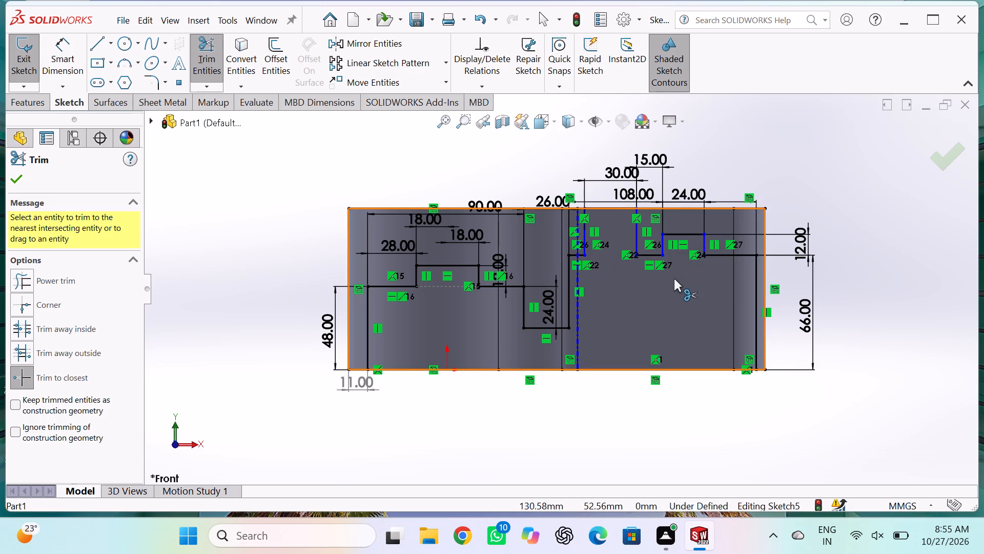
pyautogui.click(950, 161)
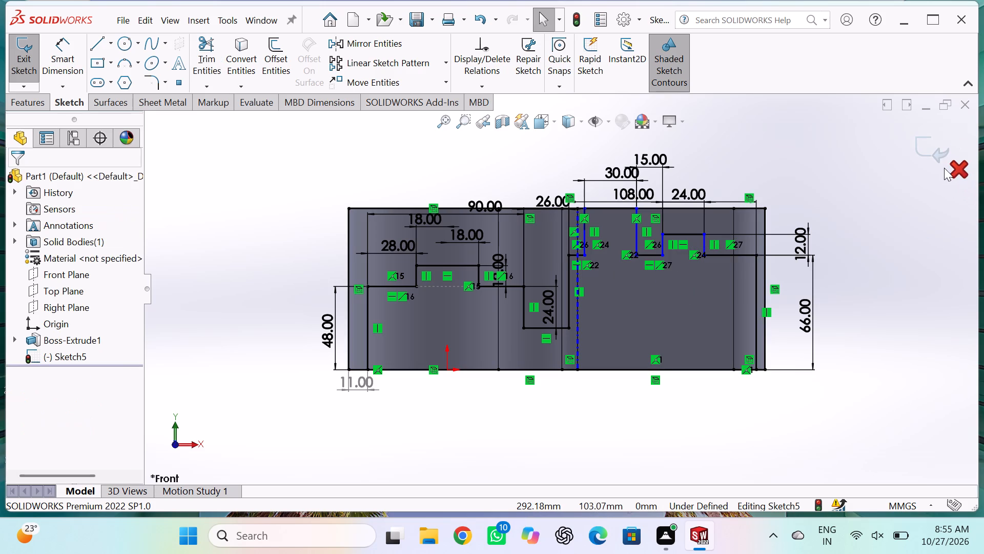
pyautogui.click(939, 152)
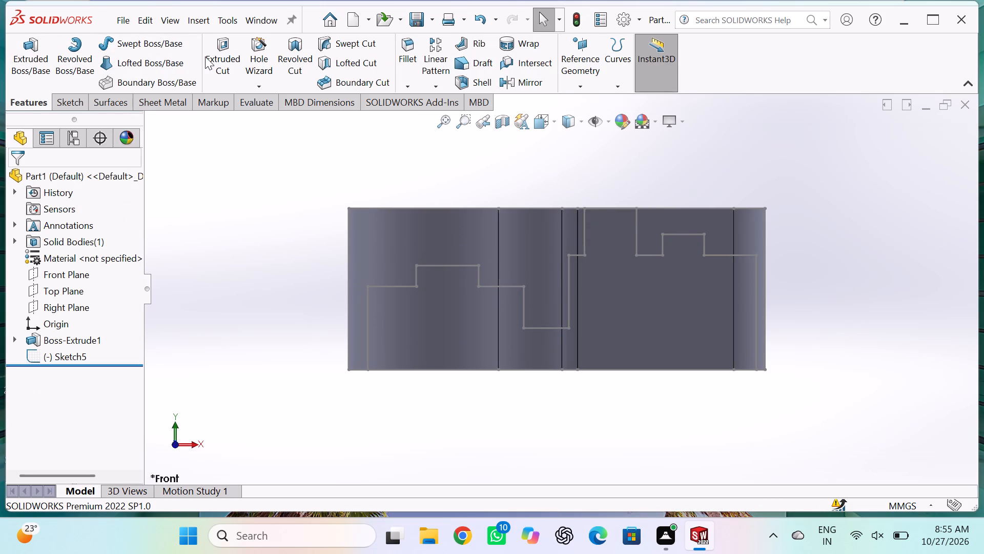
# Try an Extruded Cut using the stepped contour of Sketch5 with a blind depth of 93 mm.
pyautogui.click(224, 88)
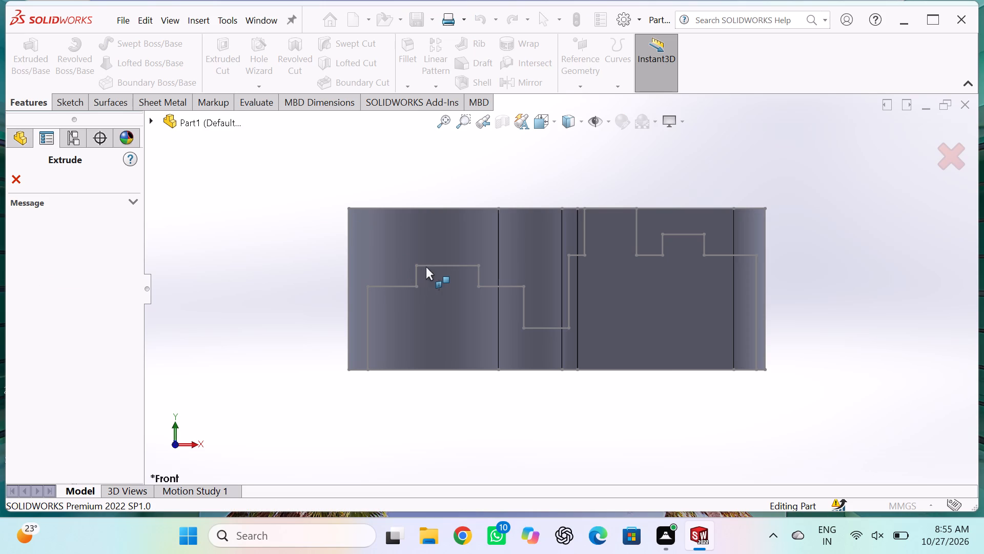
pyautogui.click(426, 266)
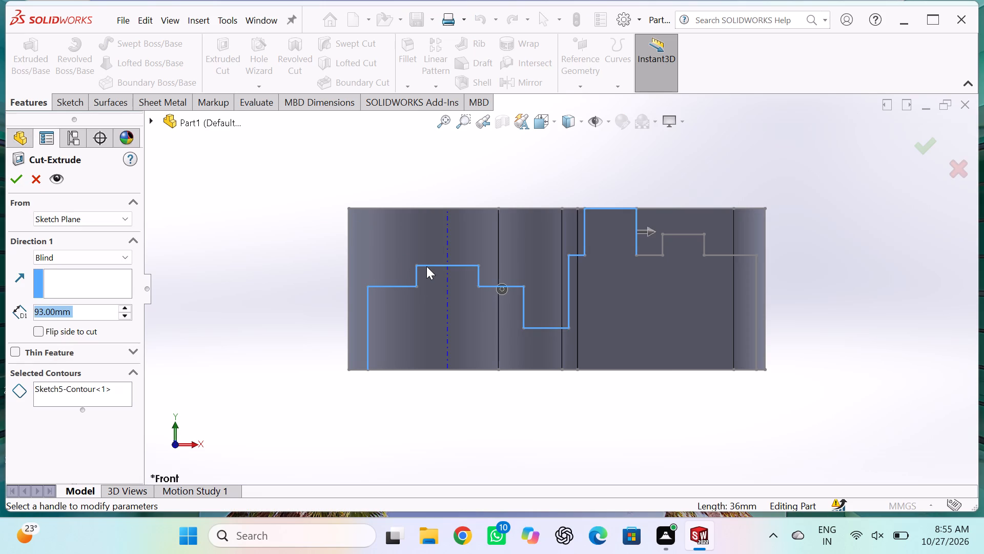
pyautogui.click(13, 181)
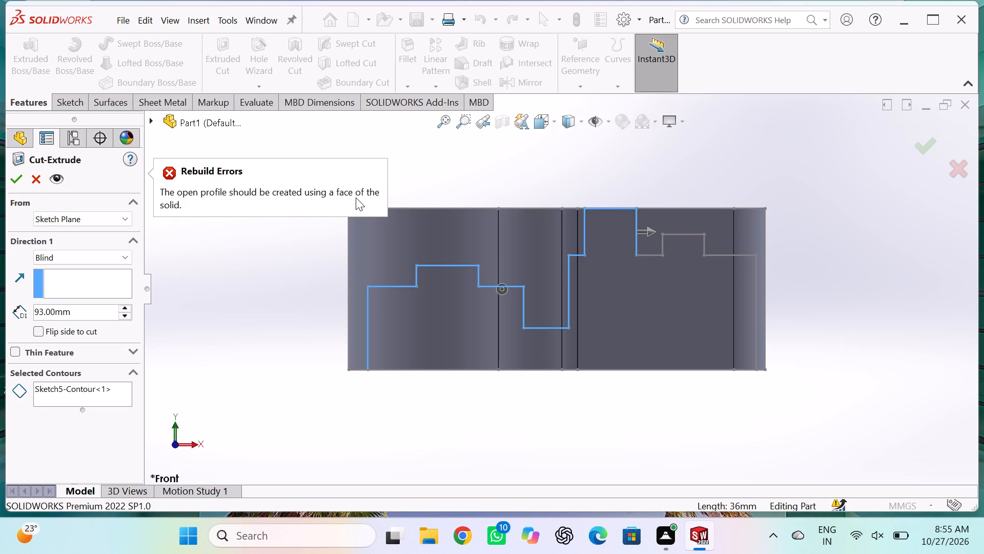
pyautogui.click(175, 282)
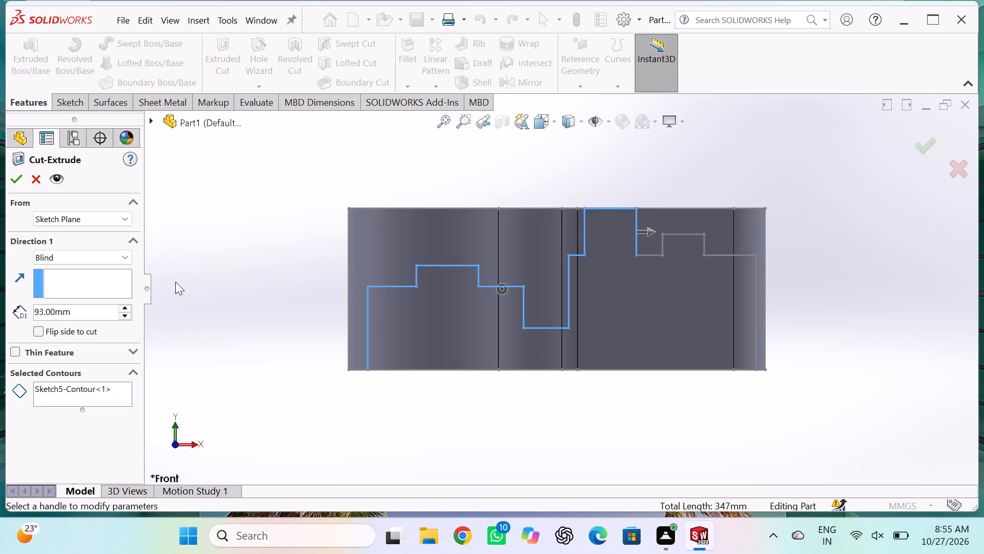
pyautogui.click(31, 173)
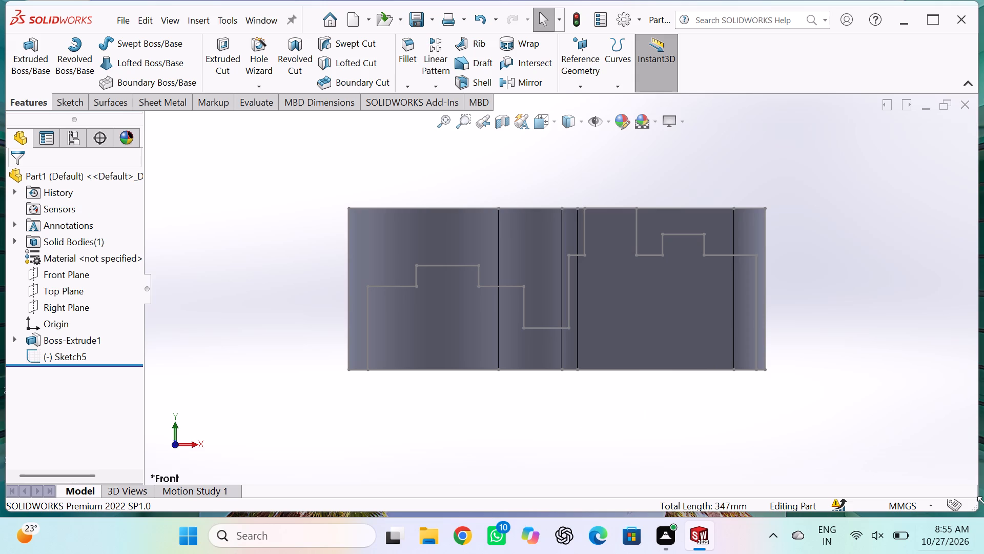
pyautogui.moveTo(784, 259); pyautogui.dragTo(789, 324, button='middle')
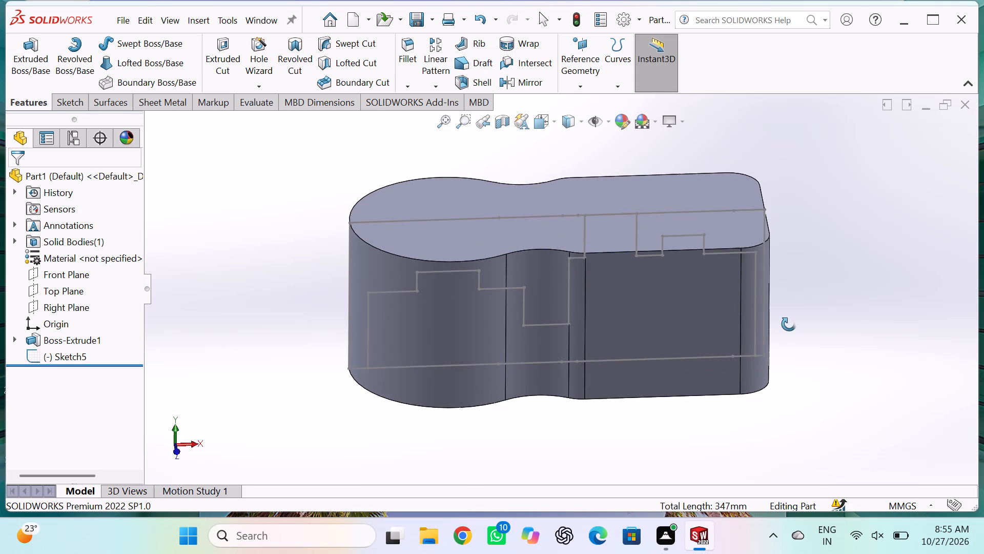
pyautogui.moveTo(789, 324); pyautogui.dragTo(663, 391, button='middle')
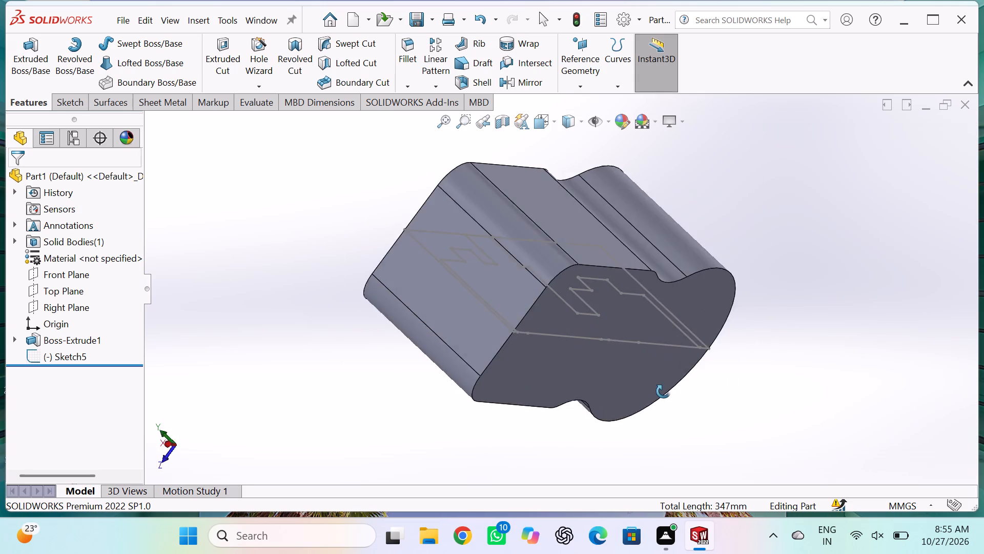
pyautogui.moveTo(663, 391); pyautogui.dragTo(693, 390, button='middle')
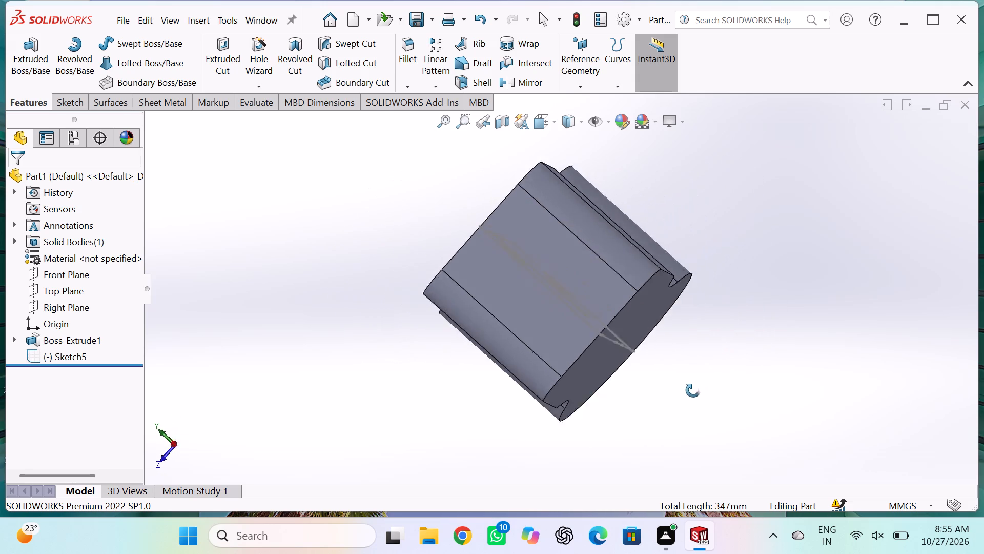
# Reopen Sketch5, trim away the bottom edge line segments between the narrow strips at both ends of the stepped profile, and exit the sketch.
pyautogui.moveTo(693, 390); pyautogui.dragTo(797, 290, button='middle')
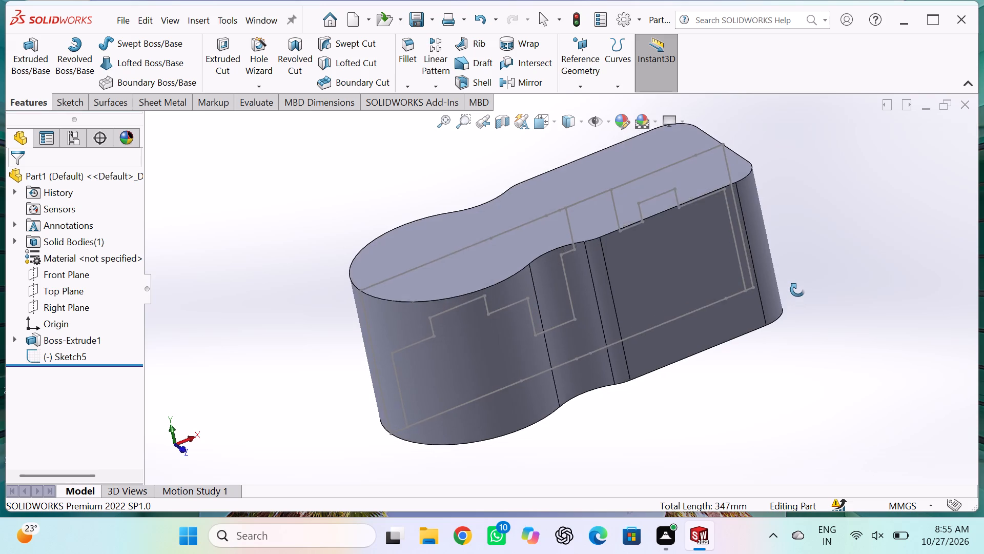
pyautogui.moveTo(797, 290); pyautogui.dragTo(783, 200, button='middle')
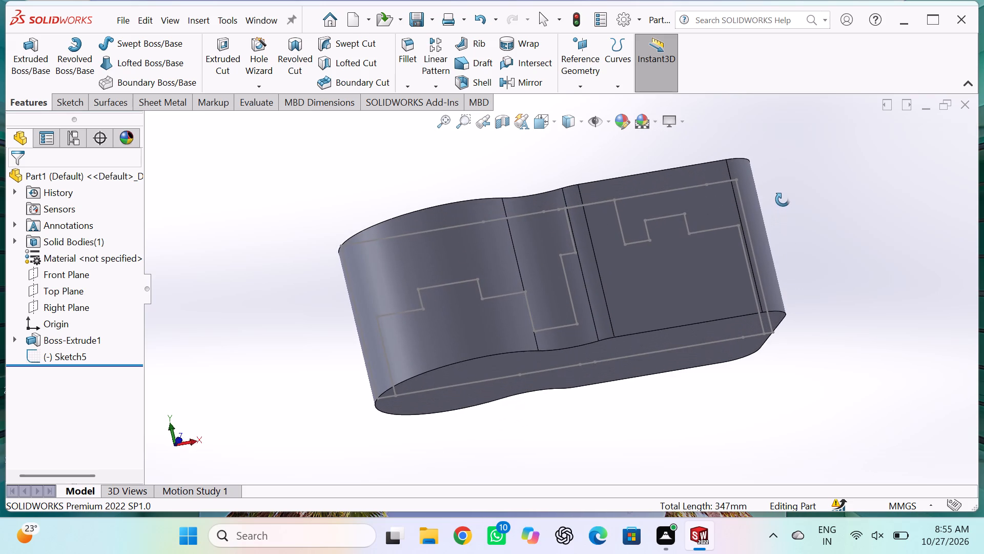
pyautogui.moveTo(783, 200); pyautogui.dragTo(759, 306, button='middle')
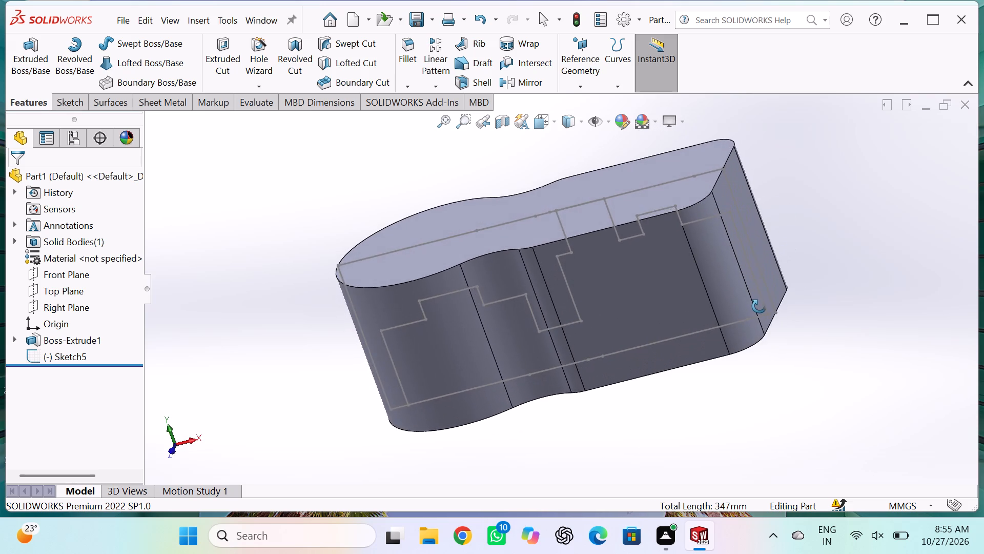
pyautogui.moveTo(759, 306); pyautogui.dragTo(781, 214, button='middle')
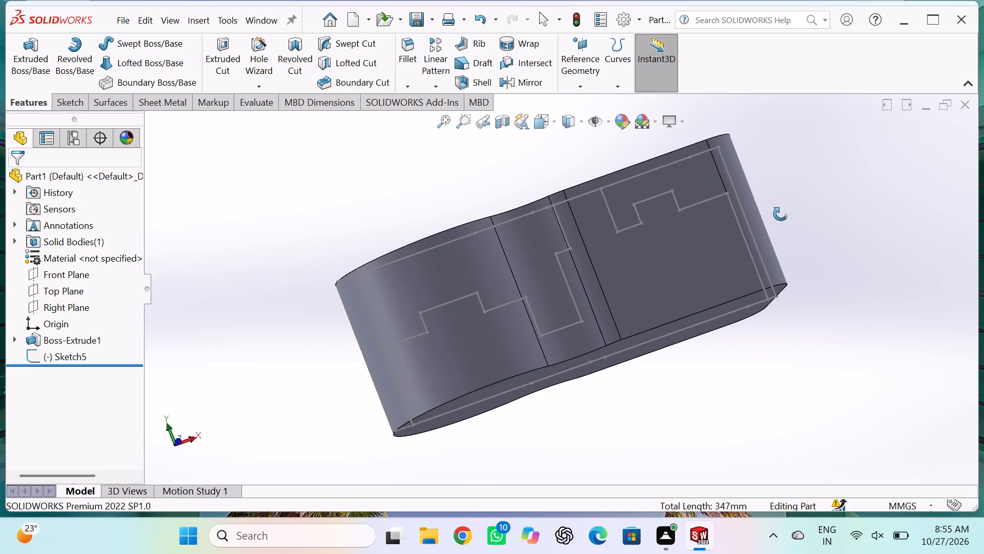
pyautogui.moveTo(781, 214); pyautogui.dragTo(784, 223, button='middle')
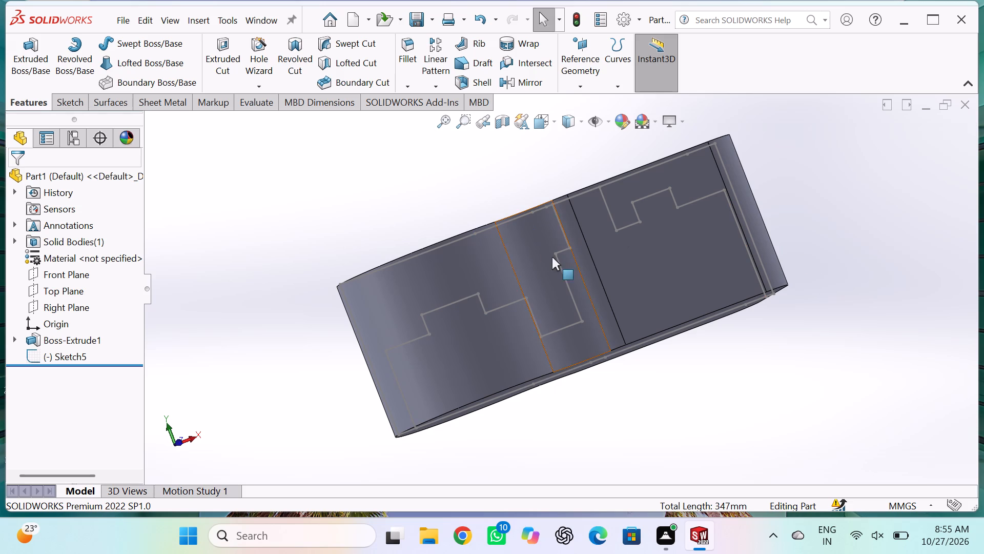
pyautogui.doubleClick(562, 271)
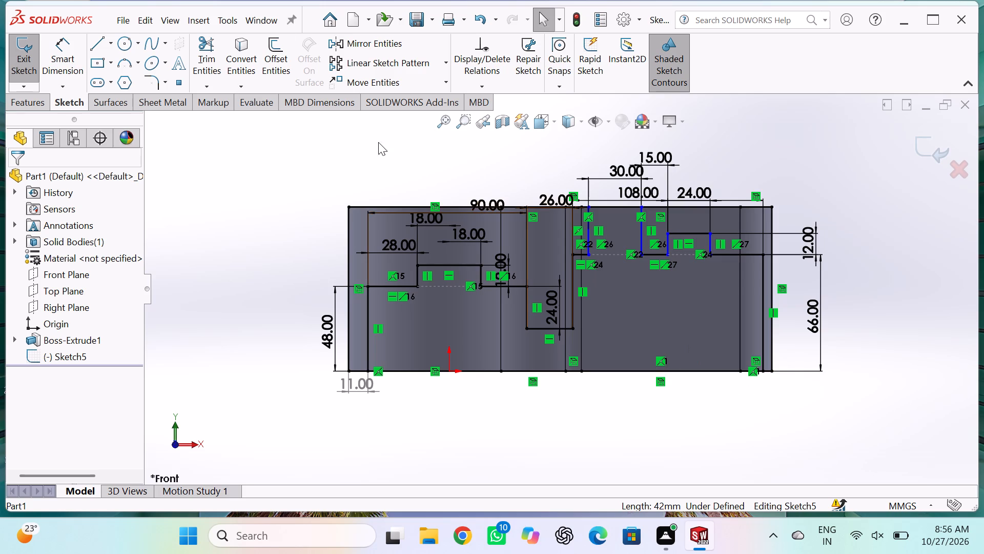
pyautogui.doubleClick(197, 53)
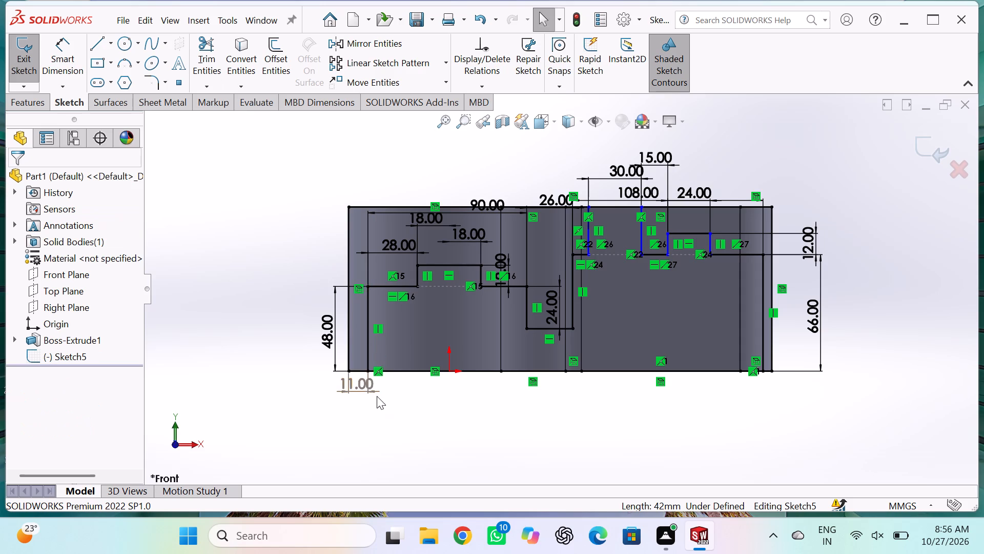
pyautogui.scroll(-5, 408, 326)
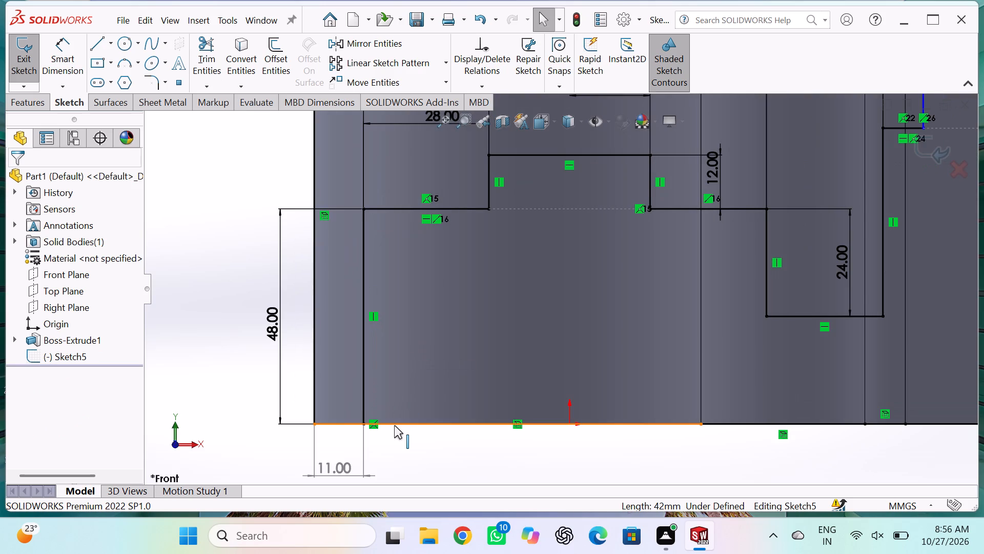
pyautogui.click(394, 425)
pyautogui.click(395, 425)
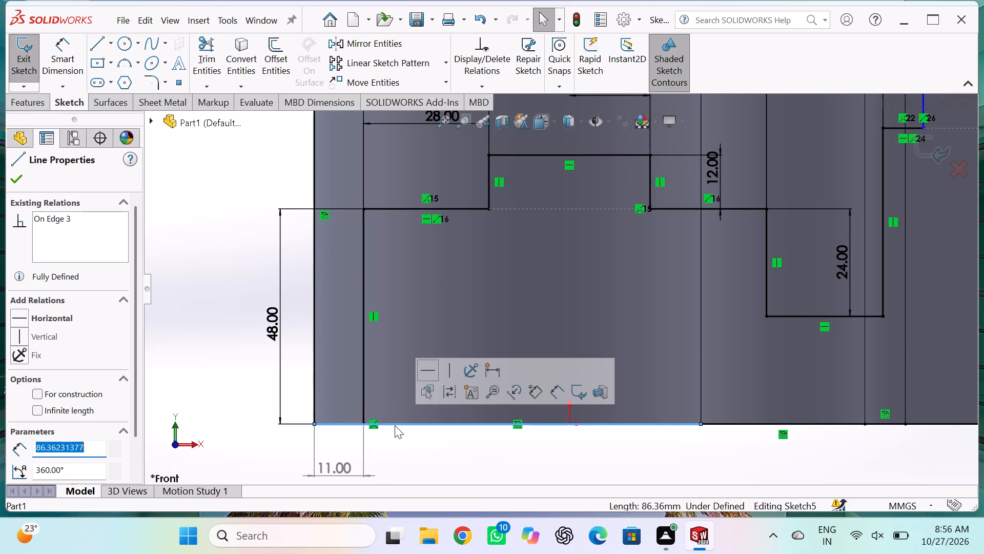
pyautogui.click(467, 451)
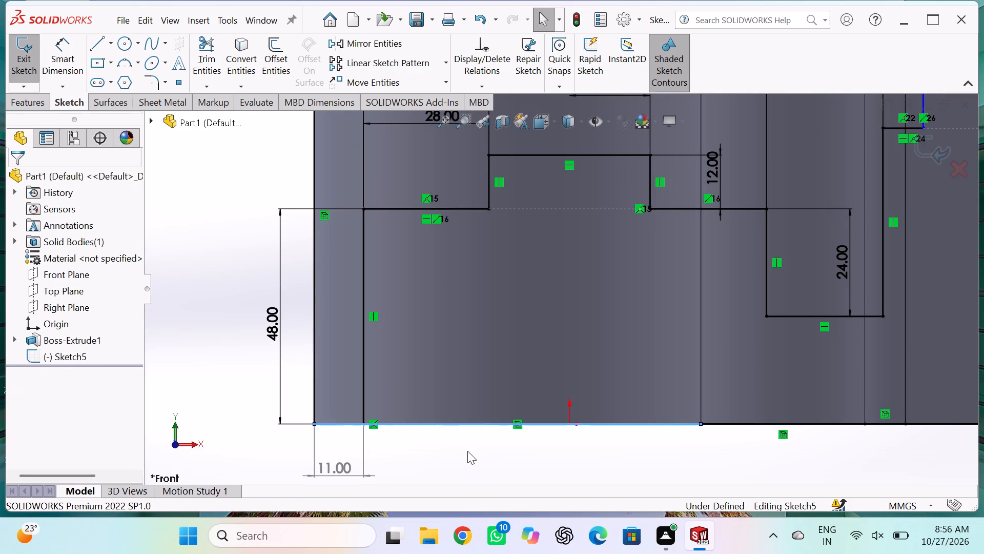
pyautogui.click(501, 426)
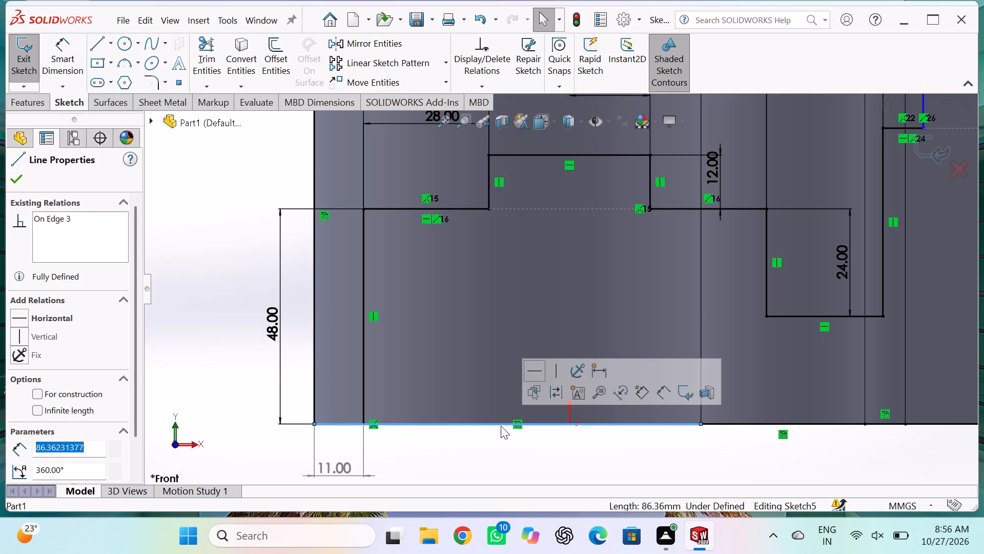
pyautogui.click(550, 453)
pyautogui.scroll(4, 550, 451)
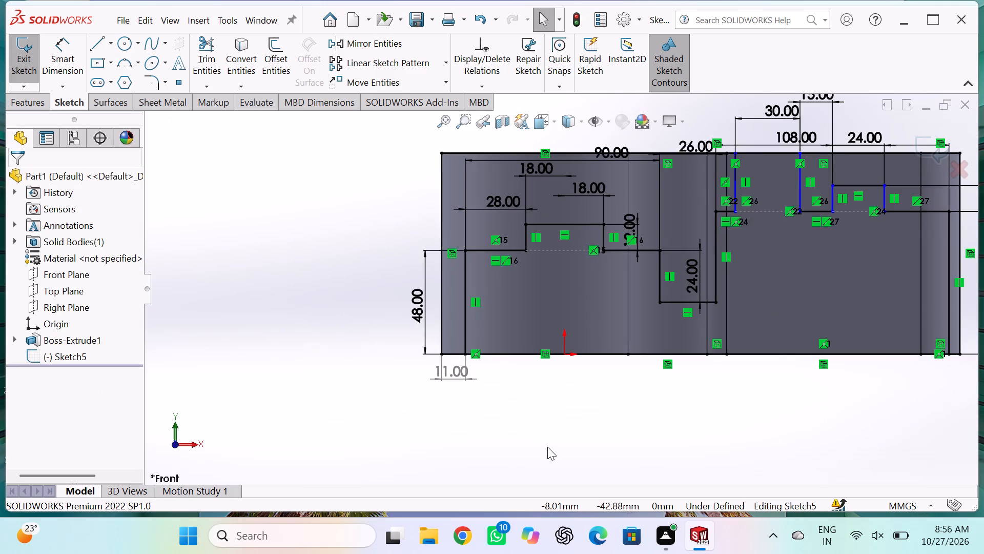
pyautogui.click(771, 352)
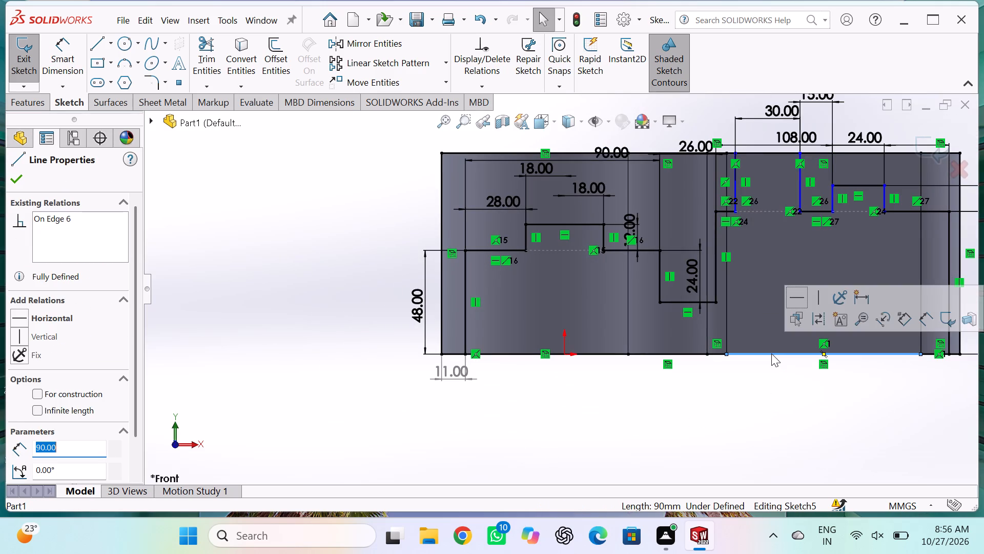
pyautogui.click(202, 41)
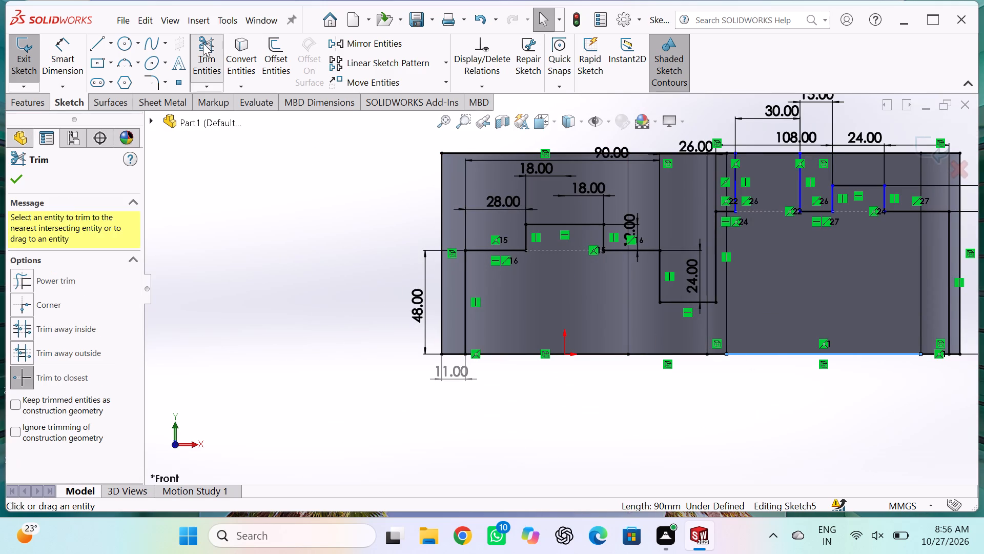
pyautogui.click(522, 356)
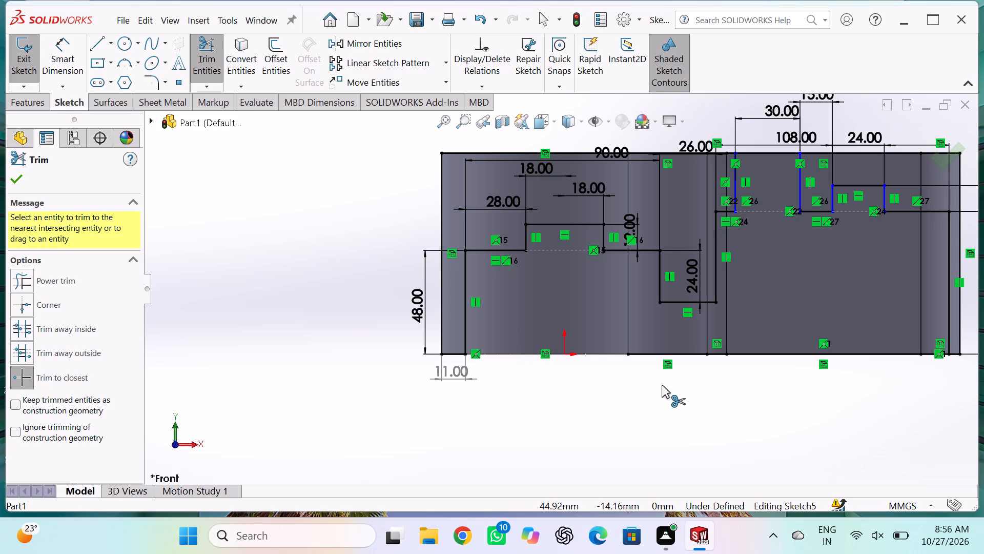
pyautogui.click(654, 352)
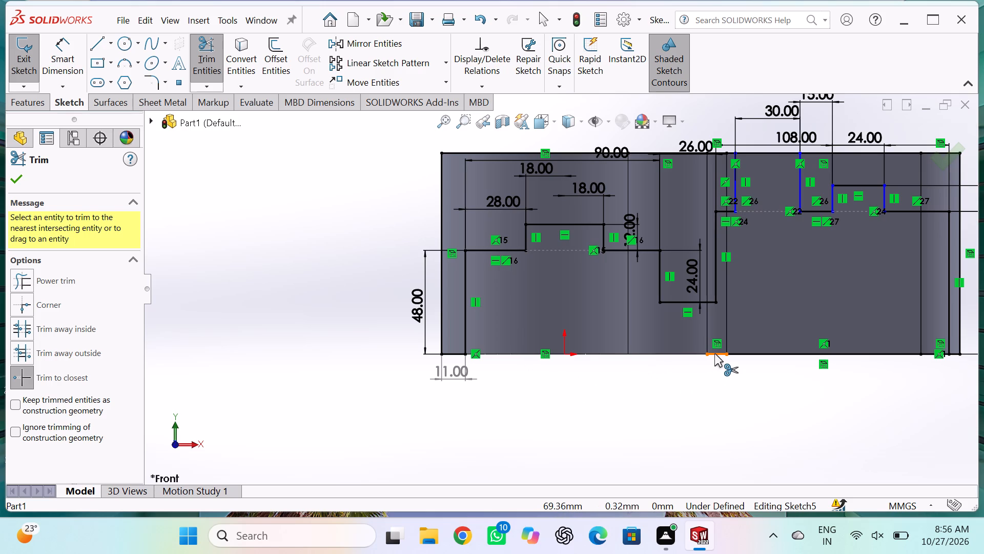
pyautogui.click(714, 353)
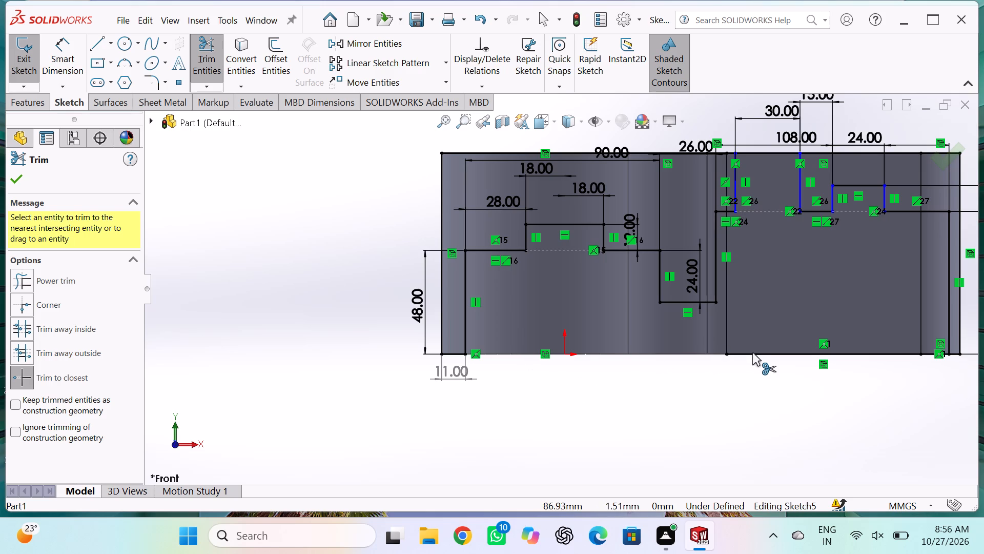
pyautogui.click(754, 357)
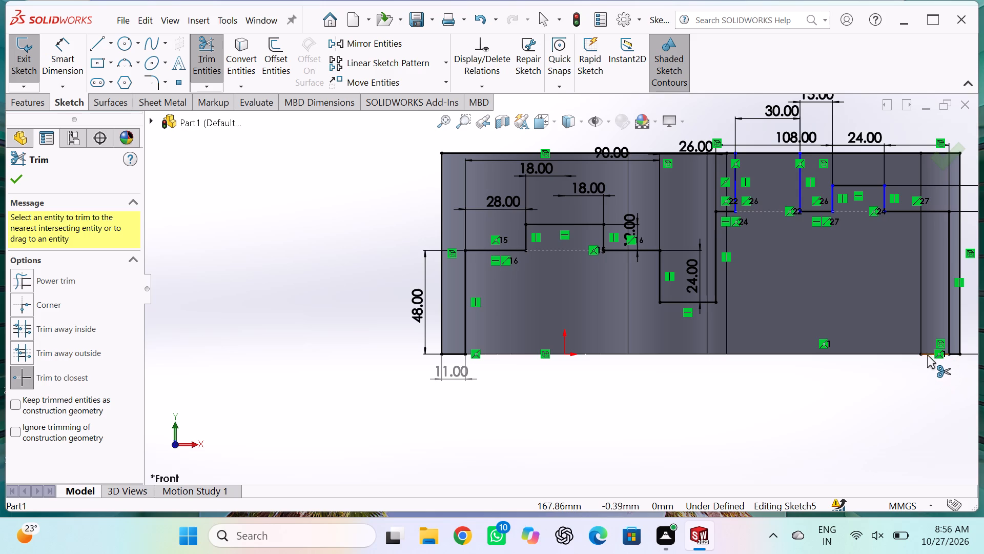
pyautogui.click(926, 352)
pyautogui.scroll(4, 874, 210)
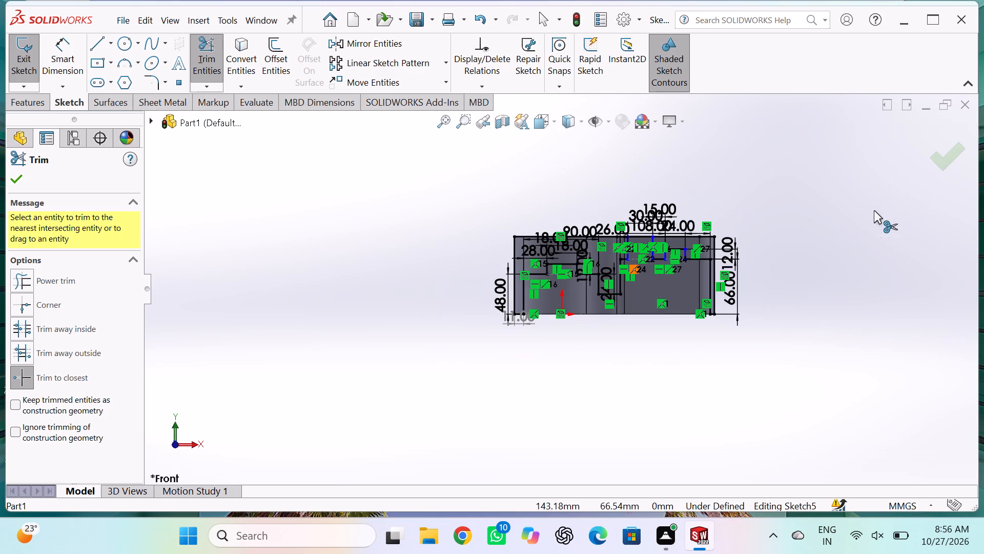
pyautogui.click(949, 161)
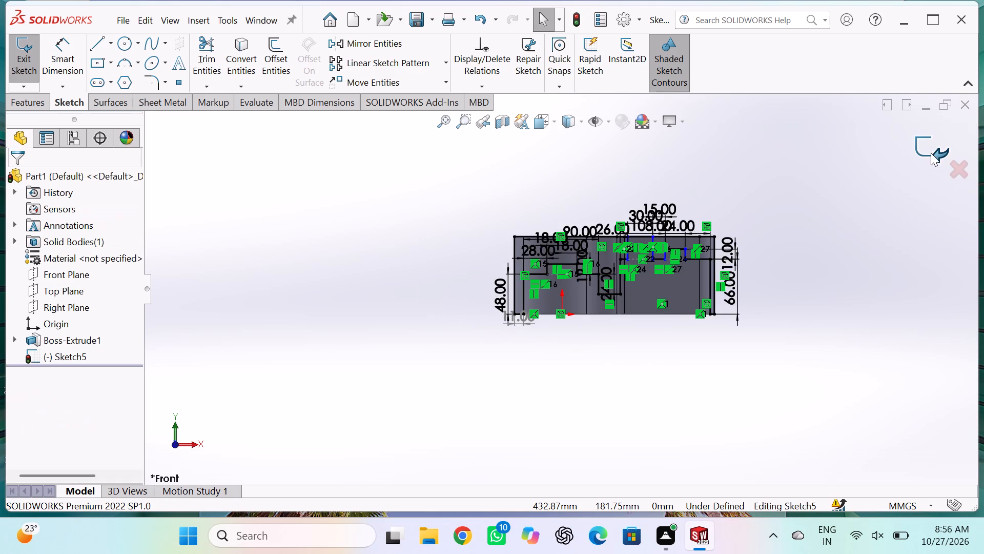
pyautogui.click(931, 151)
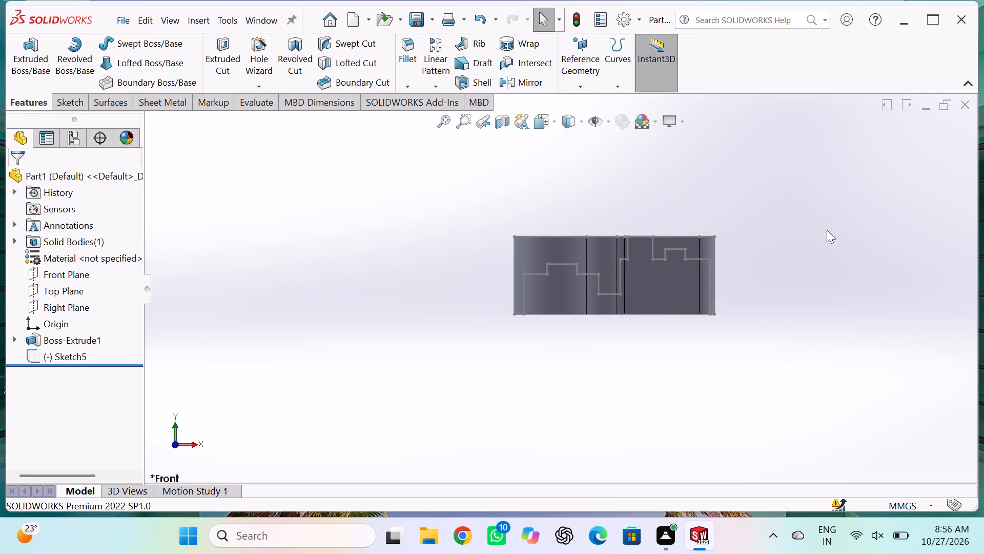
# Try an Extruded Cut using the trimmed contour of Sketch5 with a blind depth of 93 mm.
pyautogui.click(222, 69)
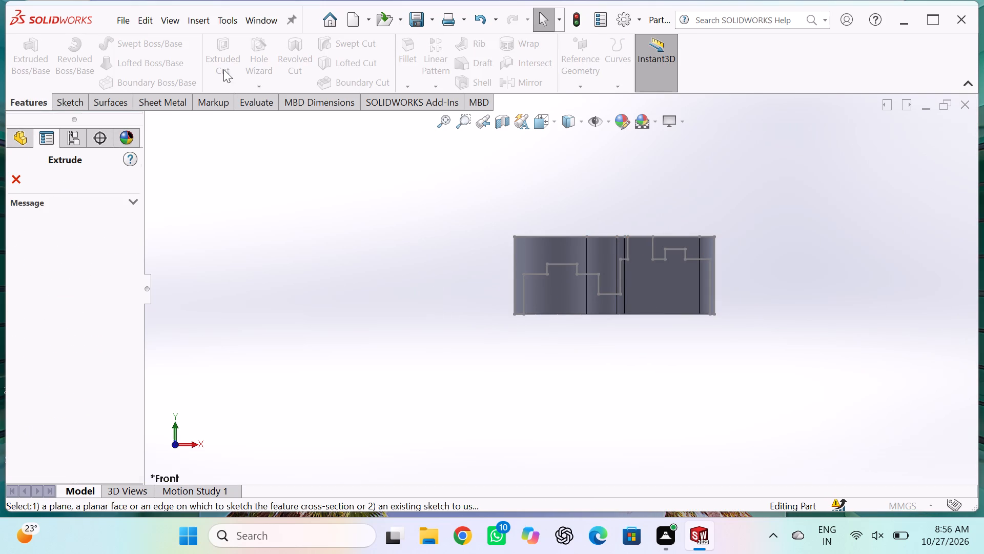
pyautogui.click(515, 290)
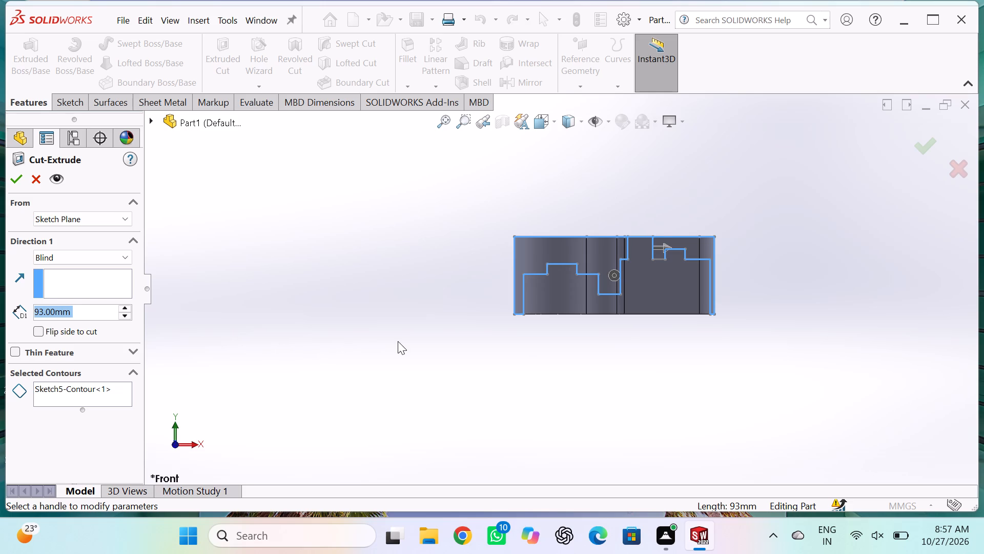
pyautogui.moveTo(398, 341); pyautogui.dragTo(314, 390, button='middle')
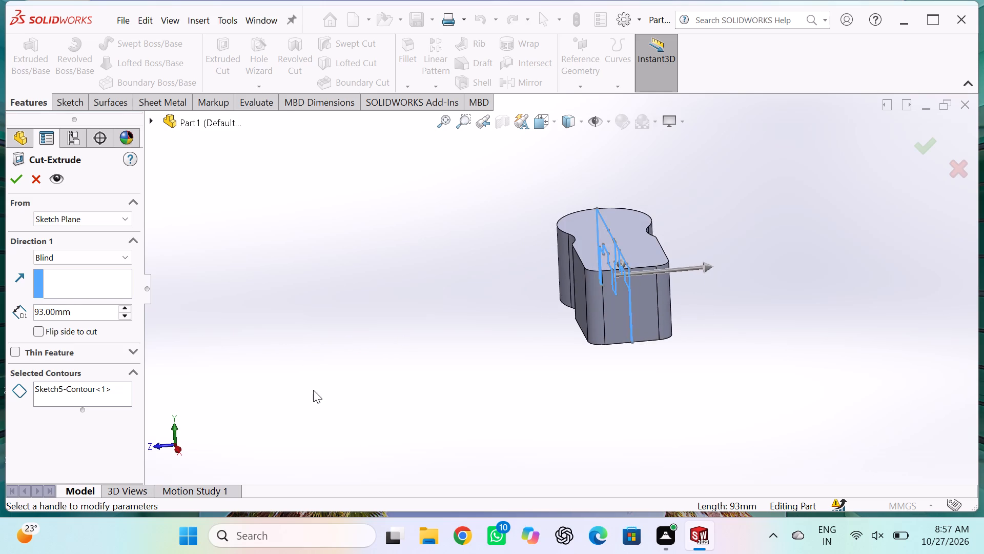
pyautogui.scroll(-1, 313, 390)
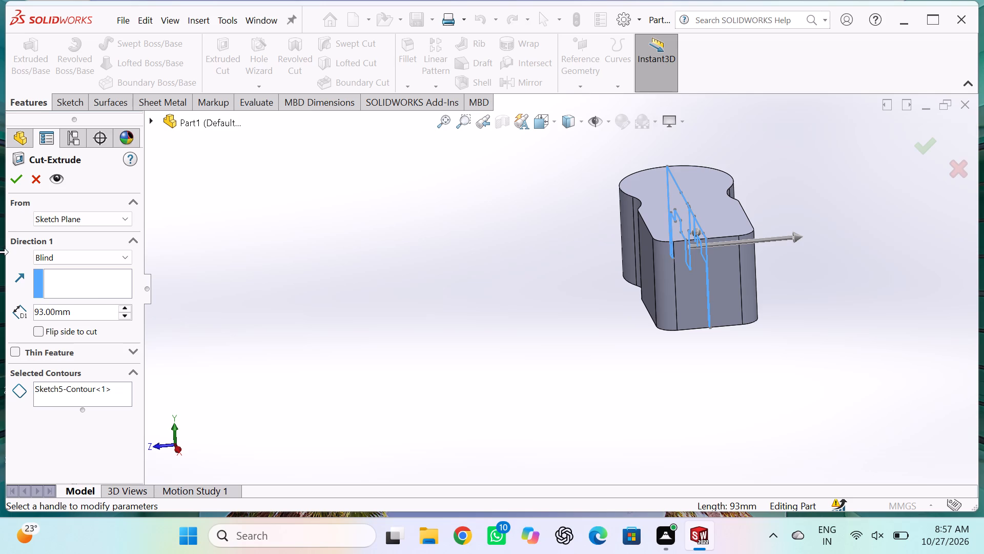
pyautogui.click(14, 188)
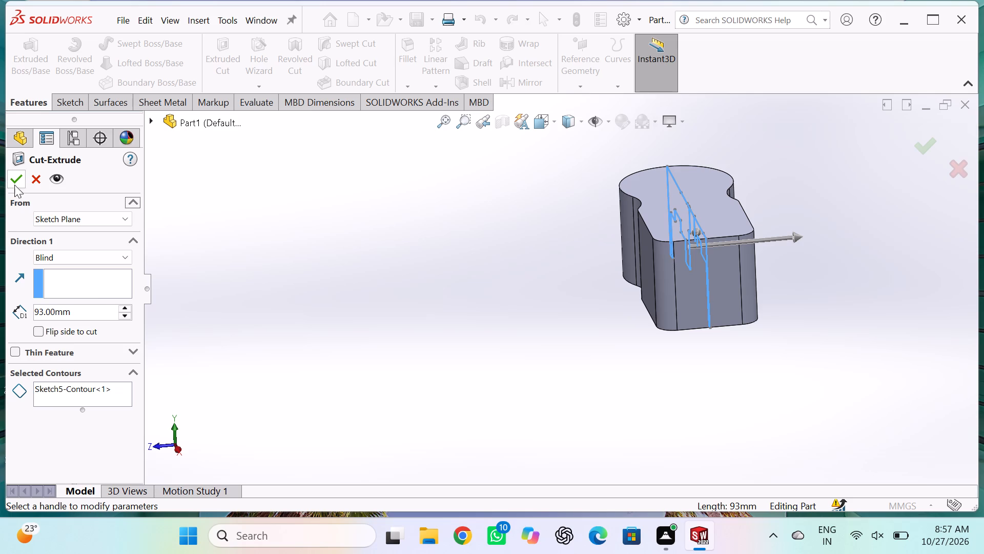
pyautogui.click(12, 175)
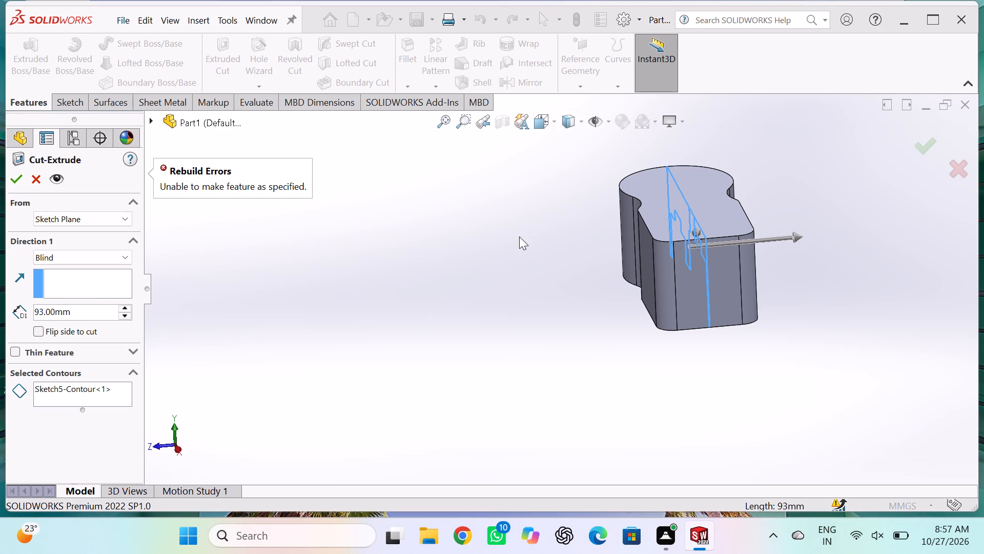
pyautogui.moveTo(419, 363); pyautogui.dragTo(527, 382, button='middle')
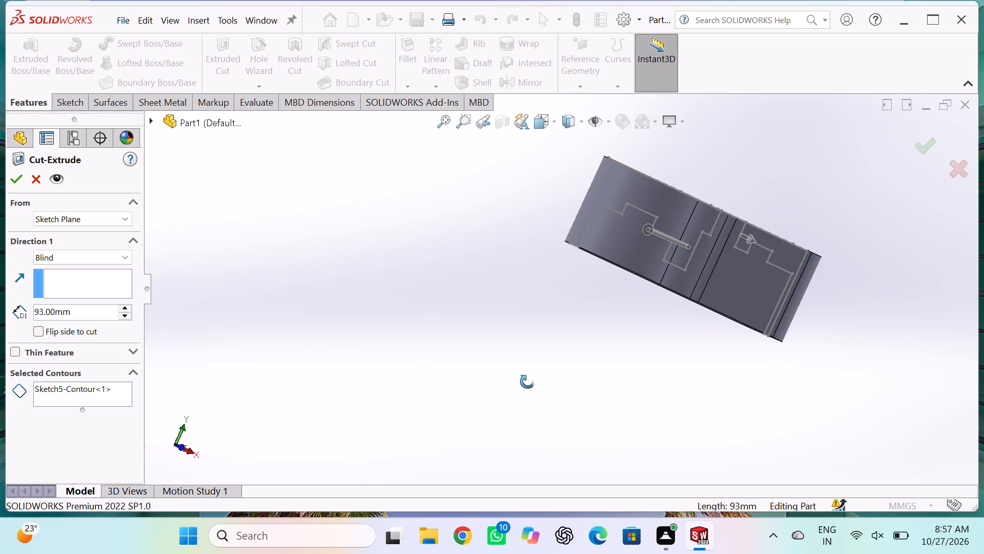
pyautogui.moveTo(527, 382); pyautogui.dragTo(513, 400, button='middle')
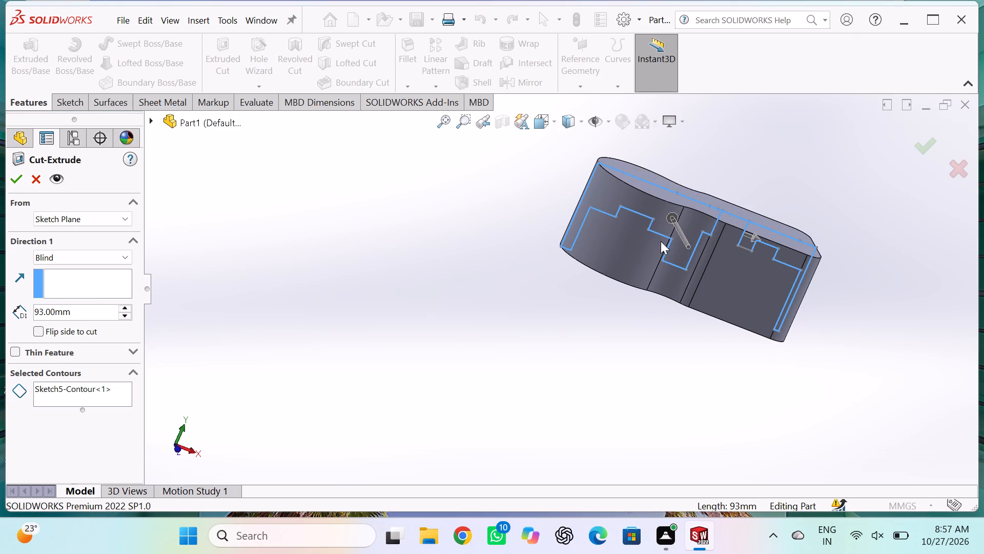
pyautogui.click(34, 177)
# Reopen Sketch5 and trim away the body's top edge segments around the 30 mm raised step and both vertical sides of that step.
pyautogui.doubleClick(700, 234)
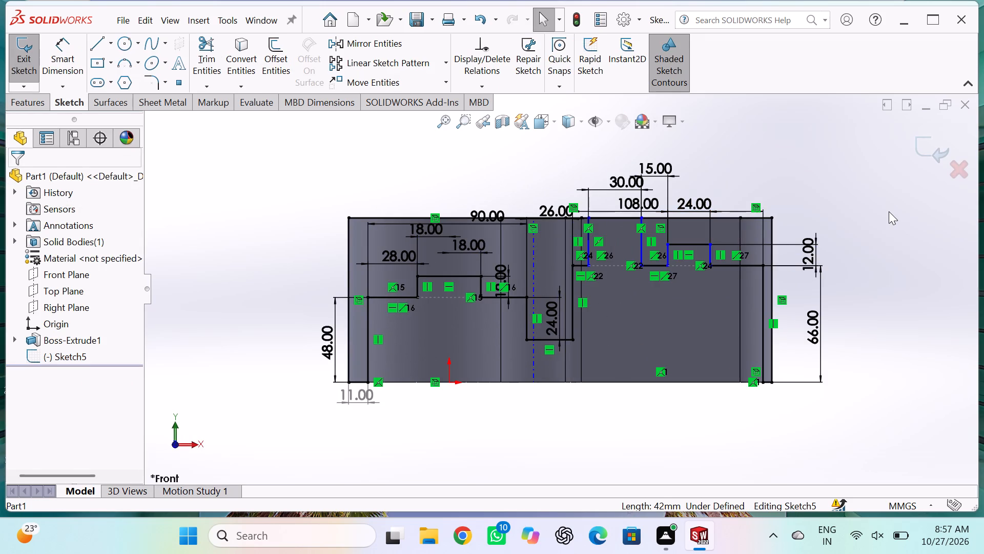
pyautogui.click(889, 211)
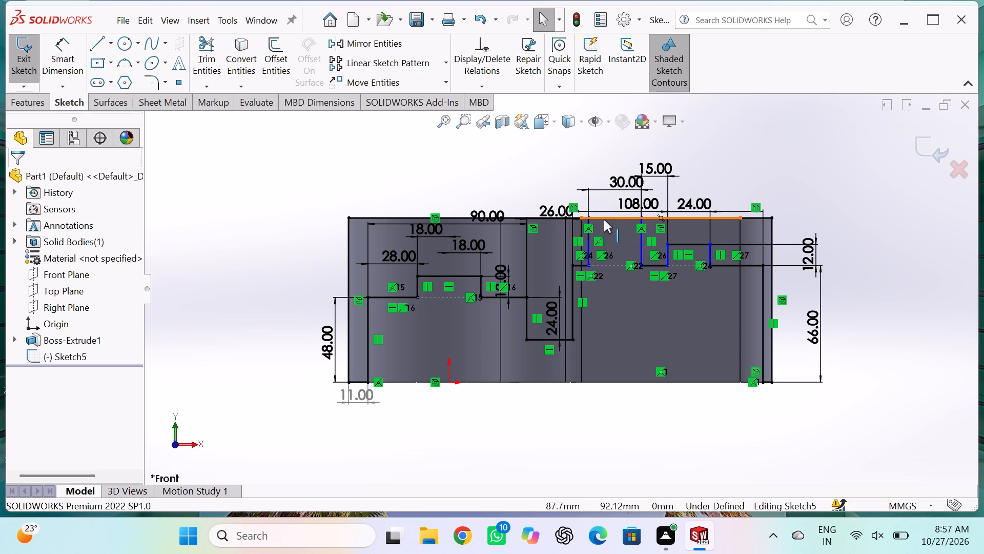
pyautogui.click(197, 47)
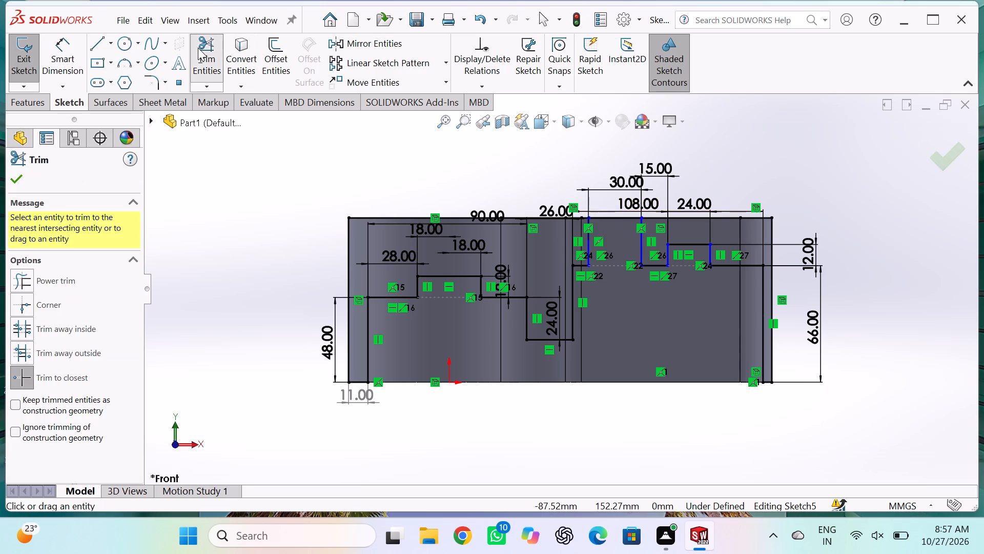
pyautogui.click(621, 216)
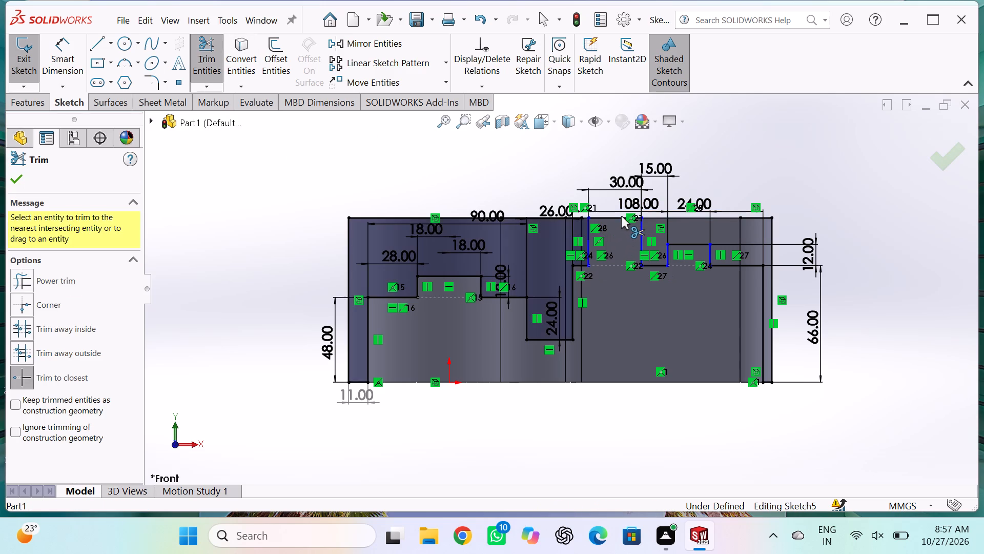
pyautogui.click(663, 216)
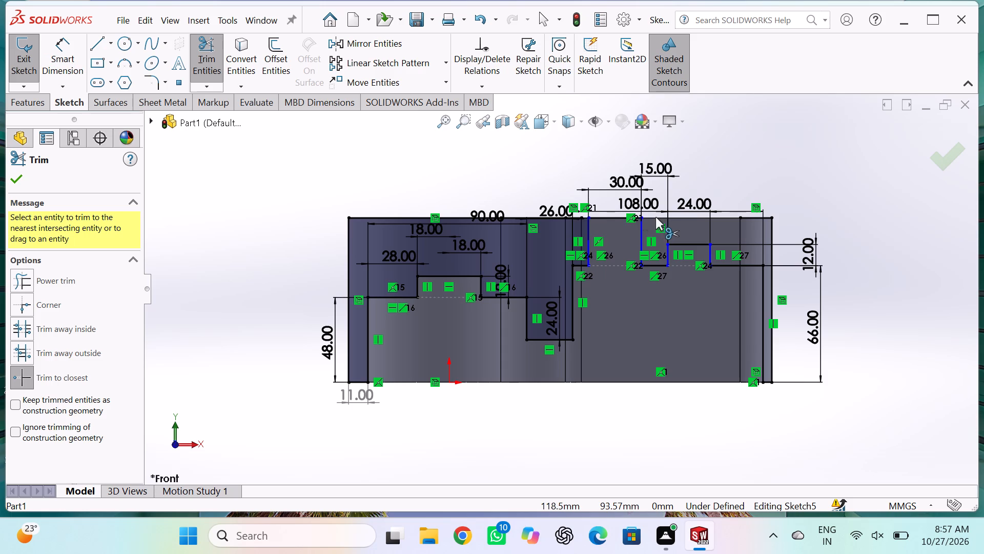
pyautogui.click(613, 216)
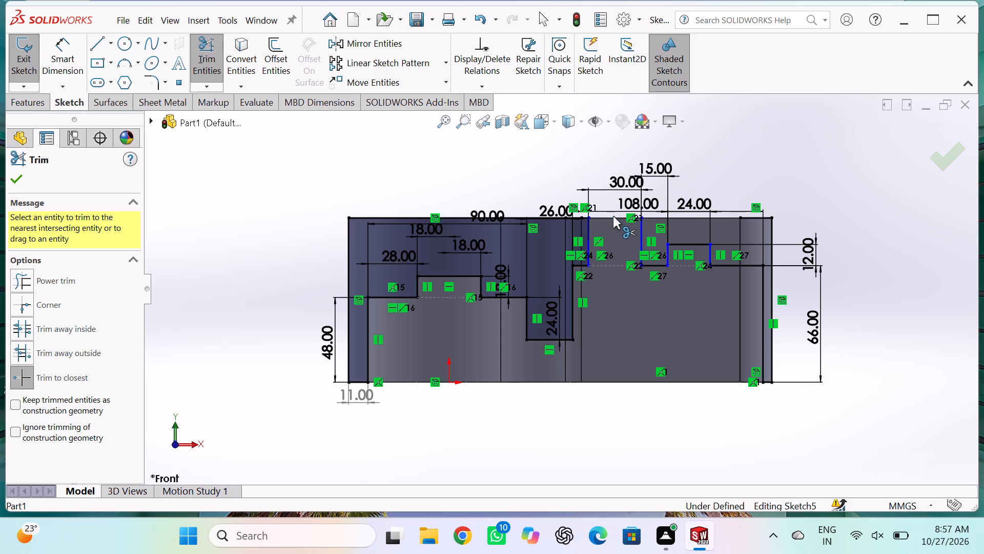
pyautogui.click(587, 221)
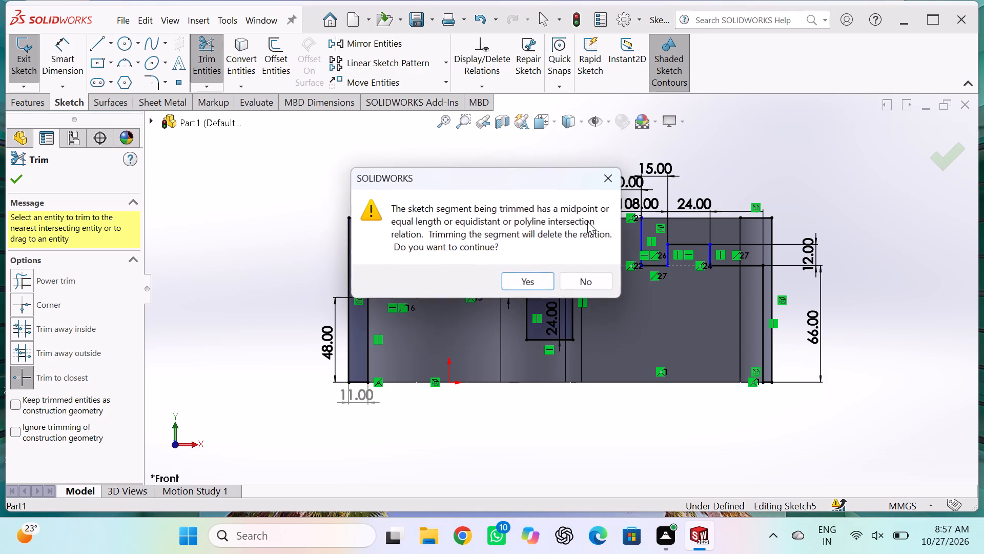
pyautogui.click(540, 279)
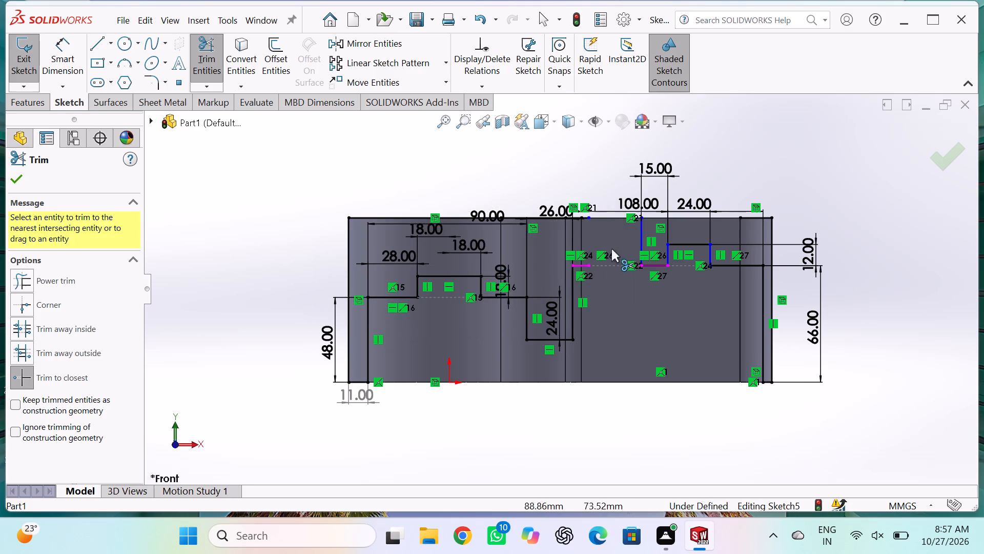
pyautogui.click(641, 230)
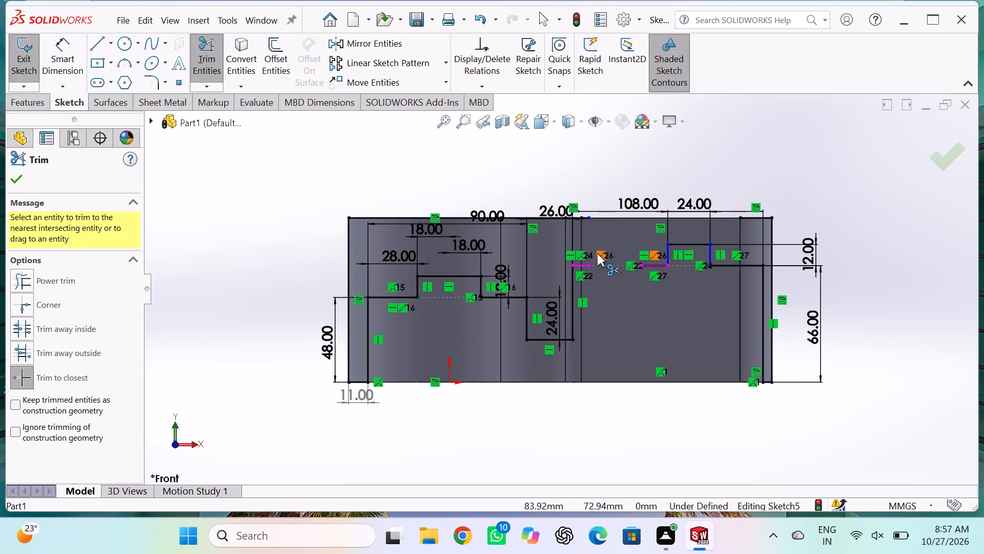
pyautogui.click(951, 154)
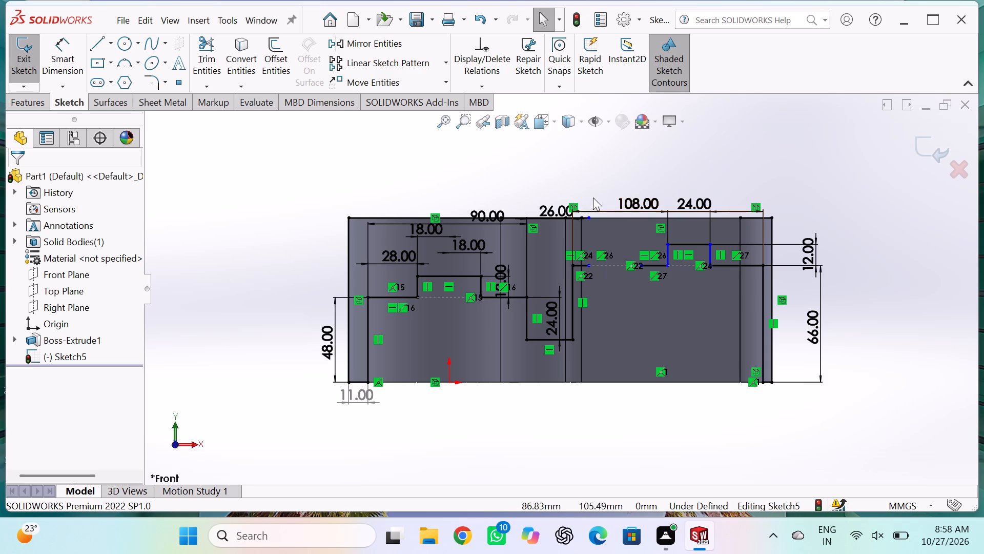
# Trim away the remaining outer border lines along the top, both ends and bottom corners of Sketch5, leaving the stepped profile.
pyautogui.click(203, 62)
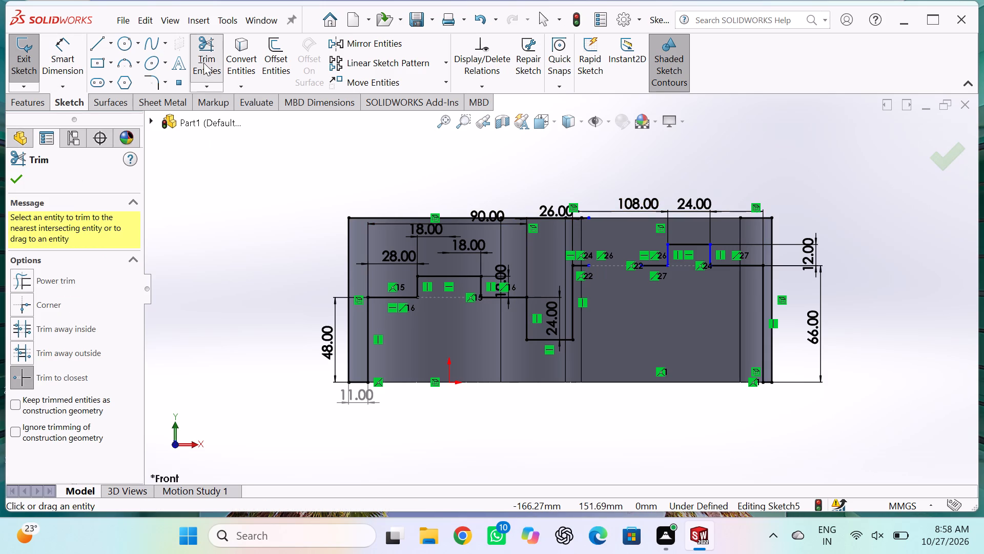
pyautogui.doubleClick(538, 219)
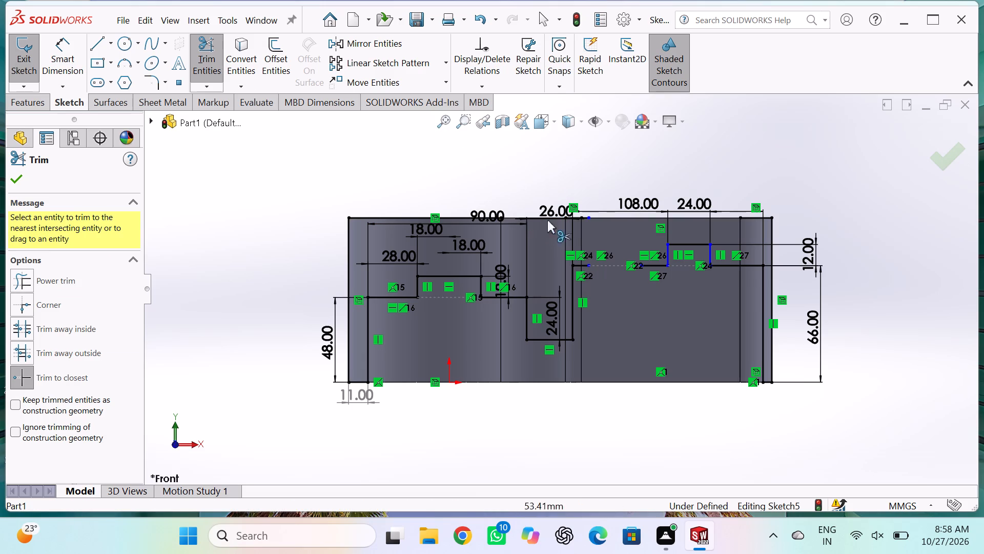
pyautogui.click(582, 221)
pyautogui.click(576, 219)
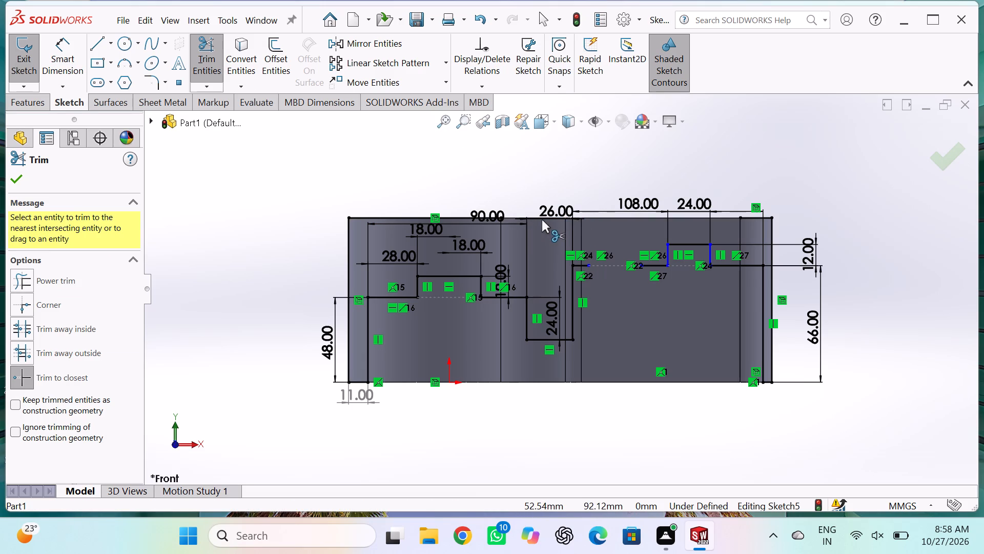
pyautogui.click(446, 219)
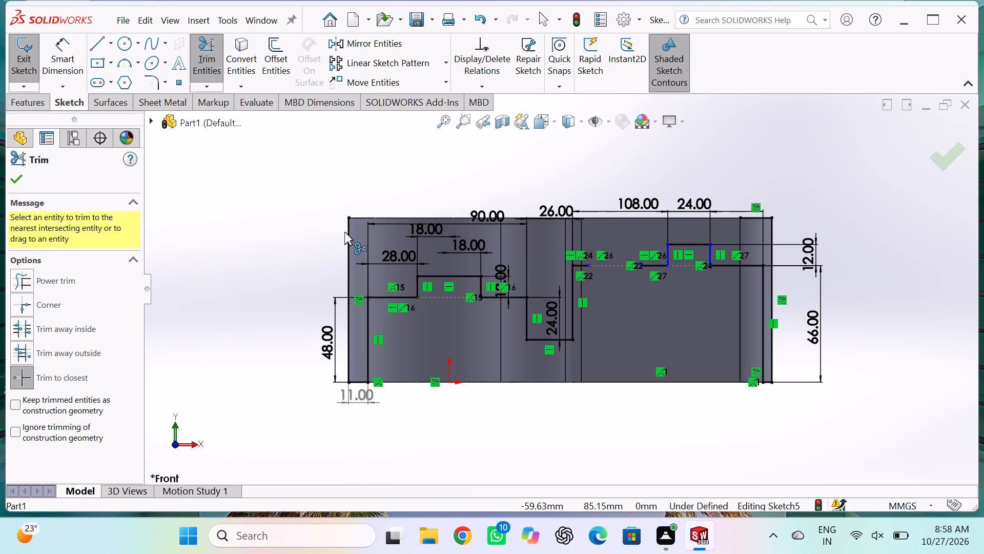
pyautogui.click(351, 236)
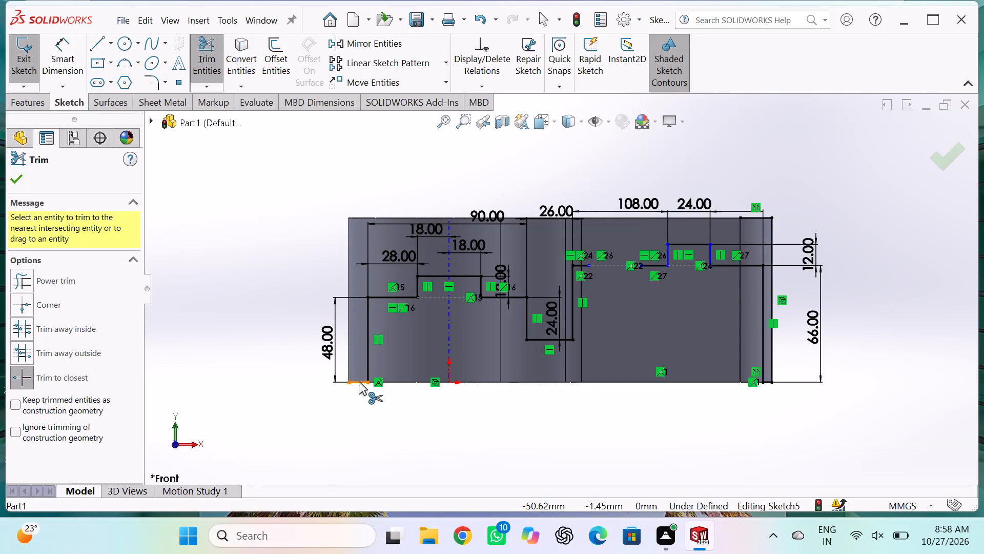
pyautogui.click(359, 382)
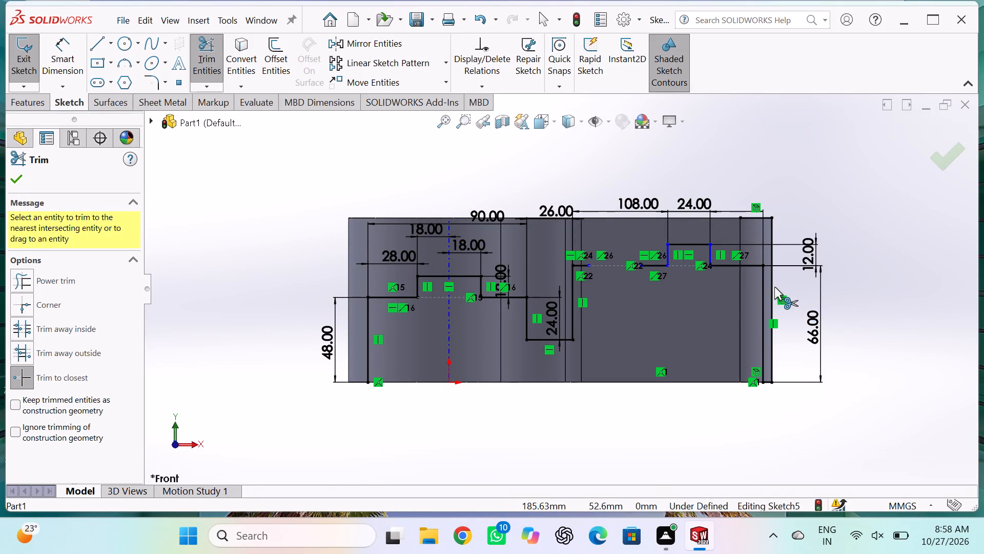
pyautogui.click(774, 287)
pyautogui.click(754, 218)
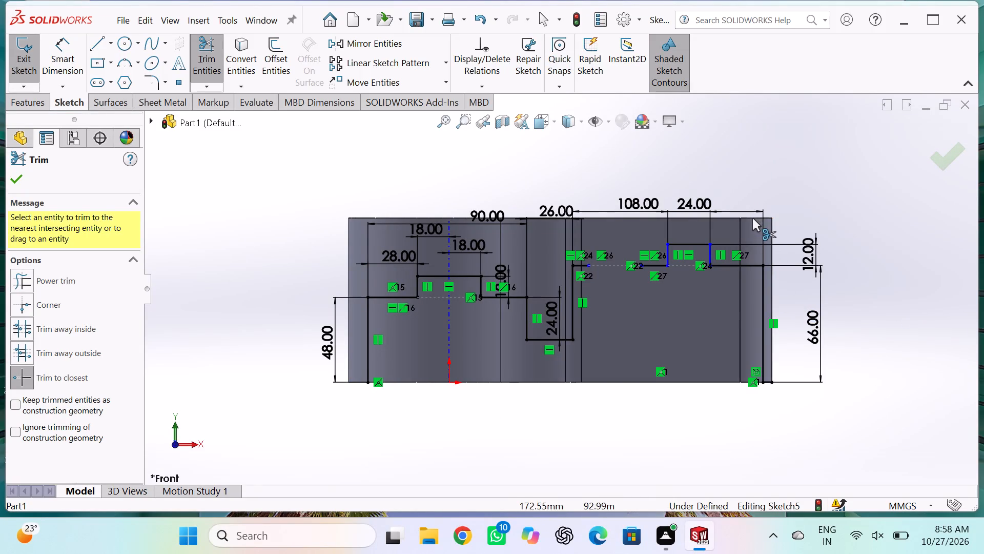
pyautogui.click(769, 385)
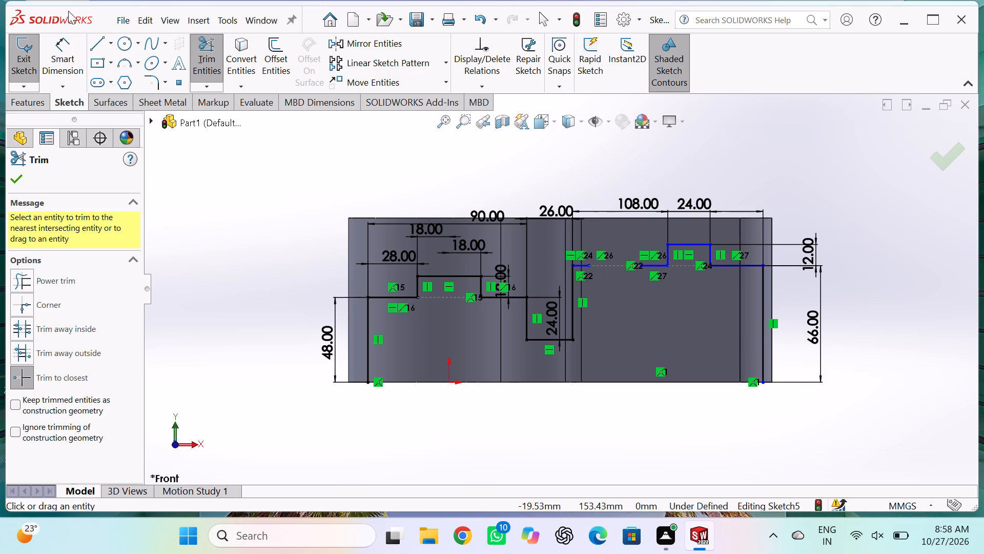
# Redraw the tall raised step with three lines from the 66 mm ledge up to the body's top edge and back down, and exit the sketch.
pyautogui.click(97, 42)
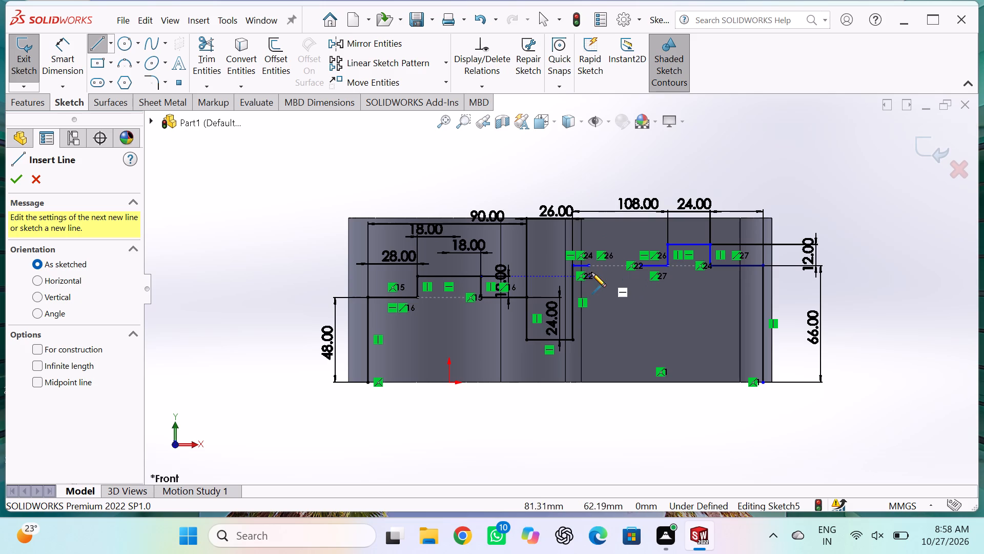
pyautogui.click(591, 265)
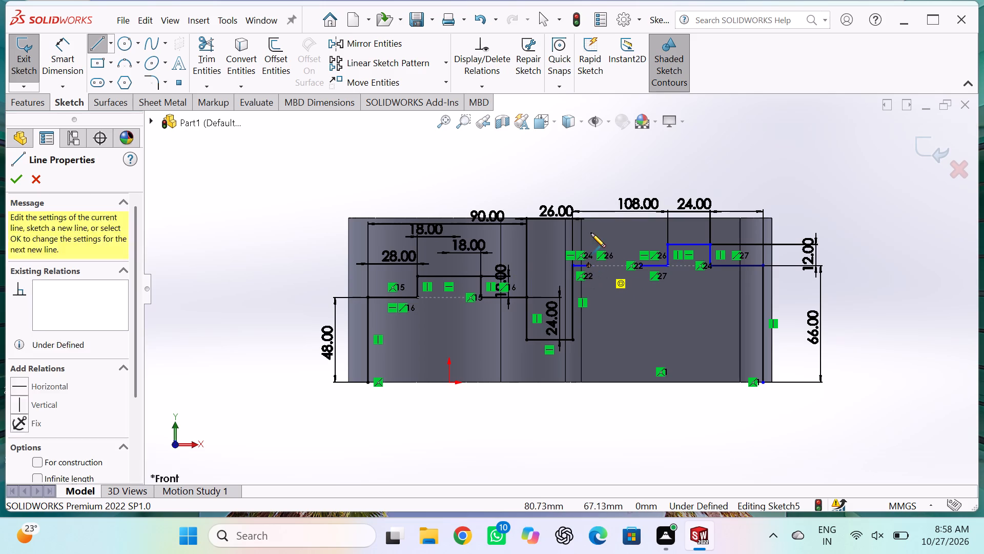
pyautogui.click(590, 217)
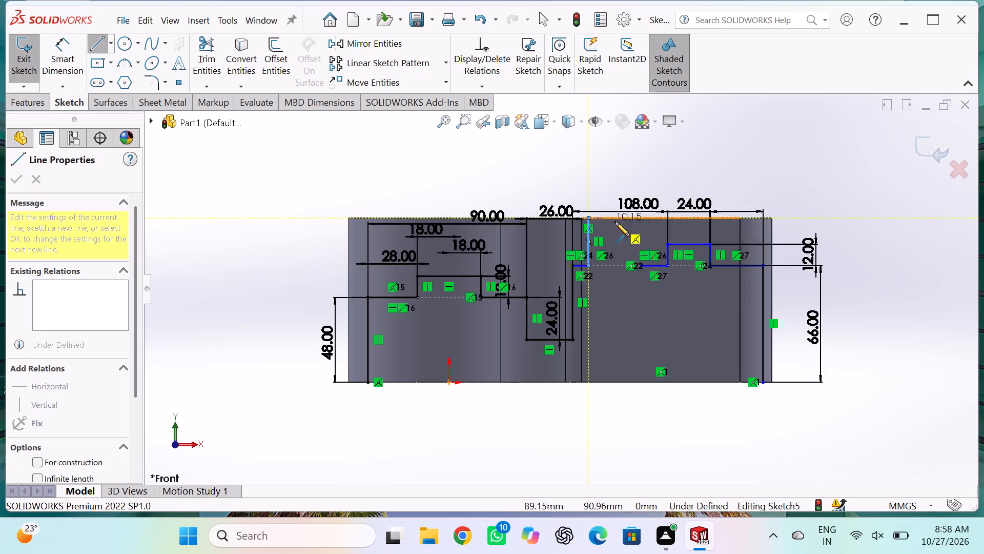
pyautogui.click(643, 219)
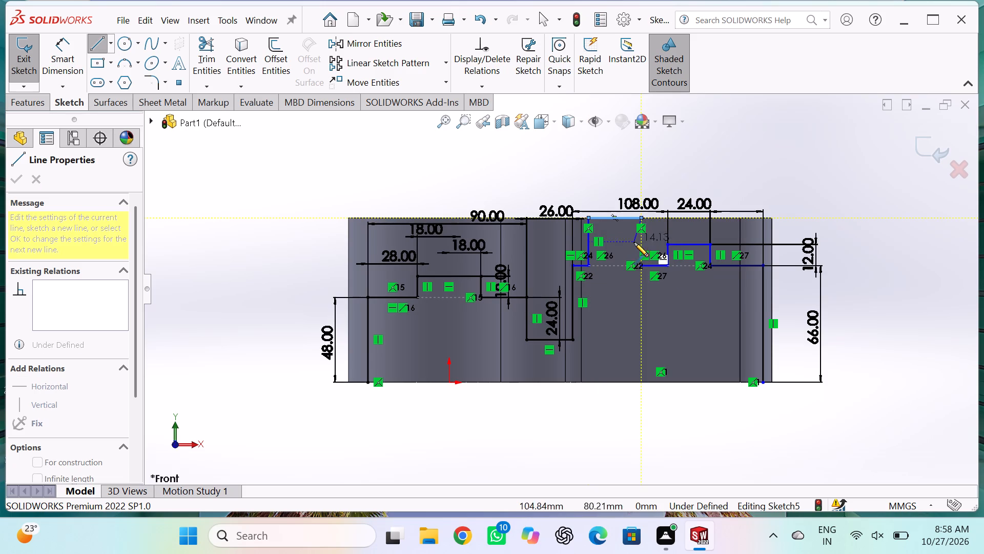
pyautogui.click(642, 266)
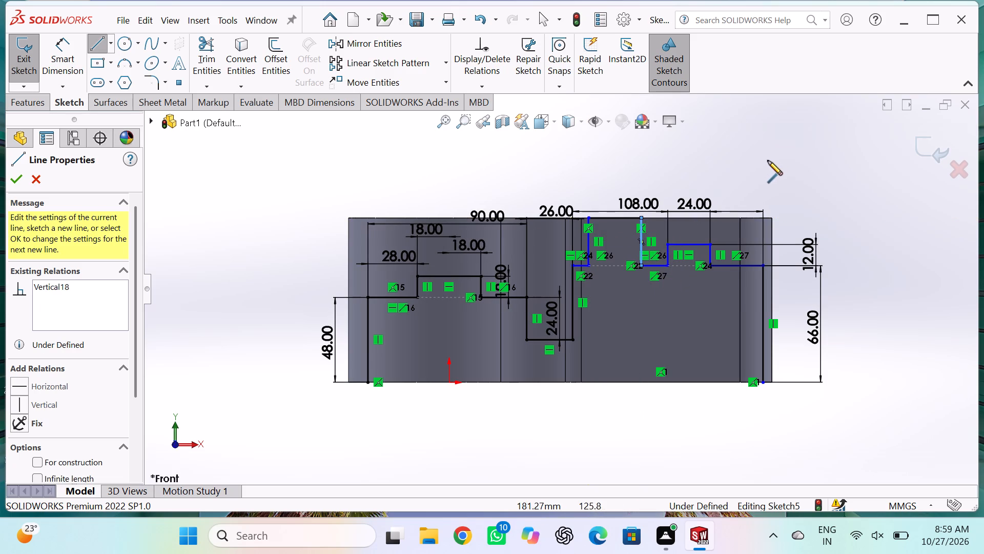
pyautogui.click(731, 178)
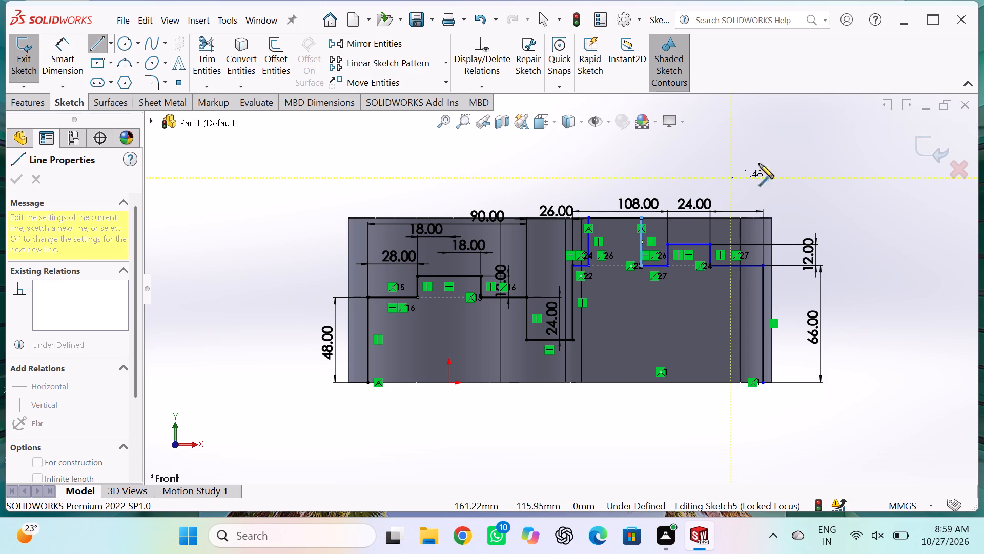
pyautogui.rightClick(779, 151)
pyautogui.click(816, 162)
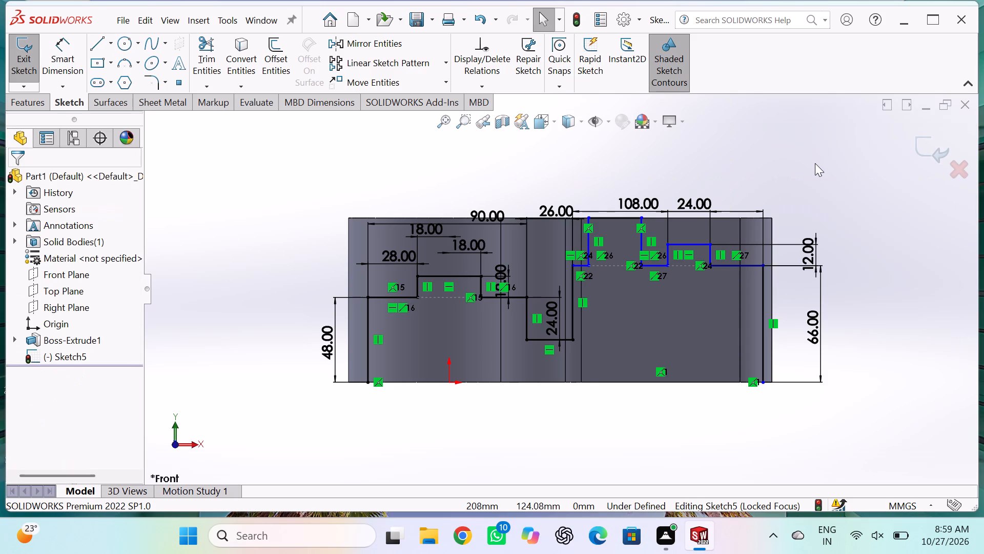
pyautogui.scroll(-2, 612, 253)
pyautogui.scroll(-3, 612, 191)
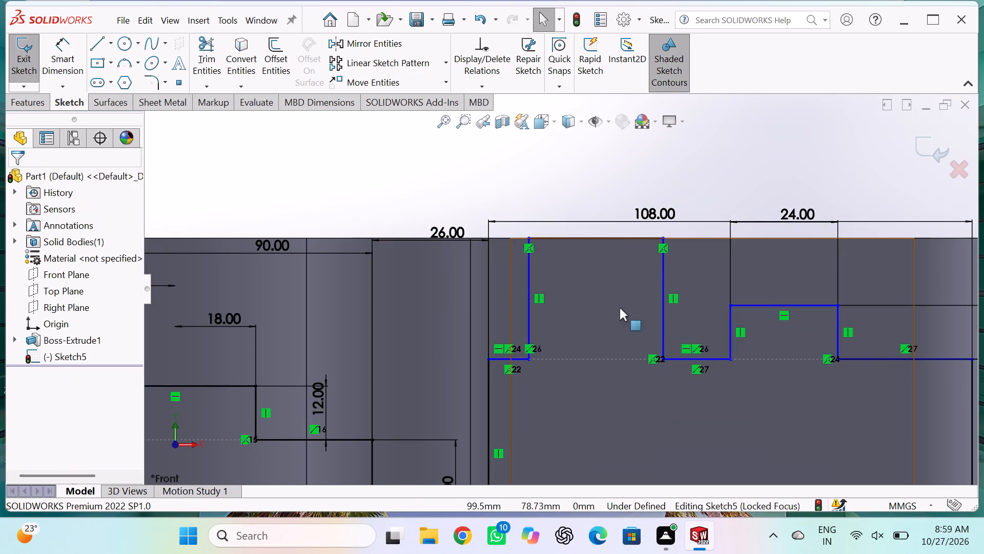
pyautogui.scroll(4, 646, 312)
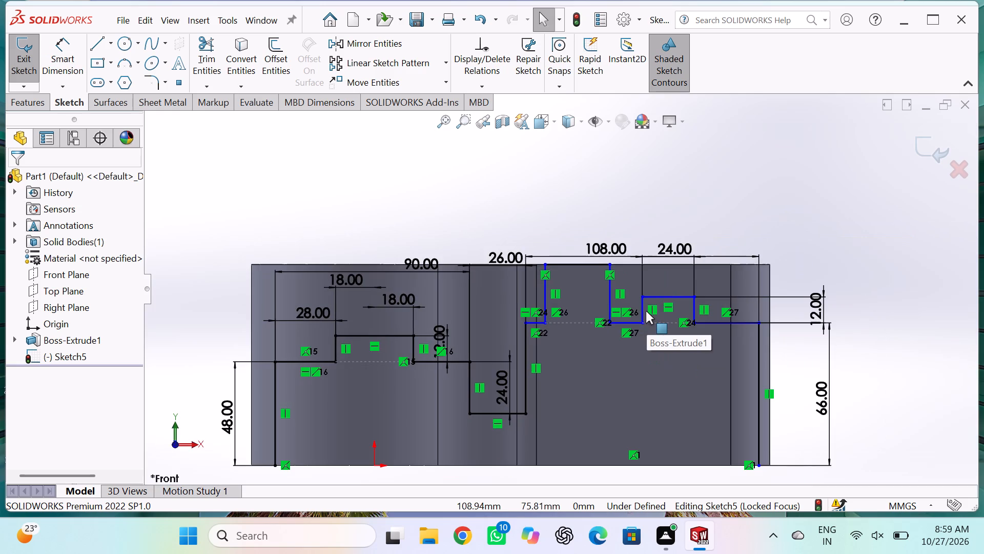
pyautogui.click(922, 149)
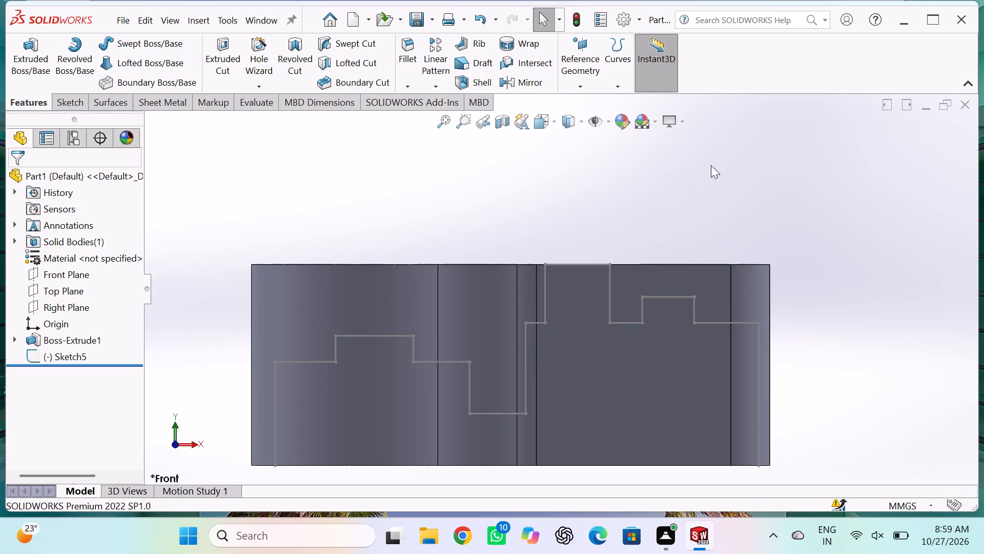
# Try an Extruded Cut using the open stepped contour of Sketch5 with a blind depth of 93 mm and the side to cut flipped.
pyautogui.click(219, 62)
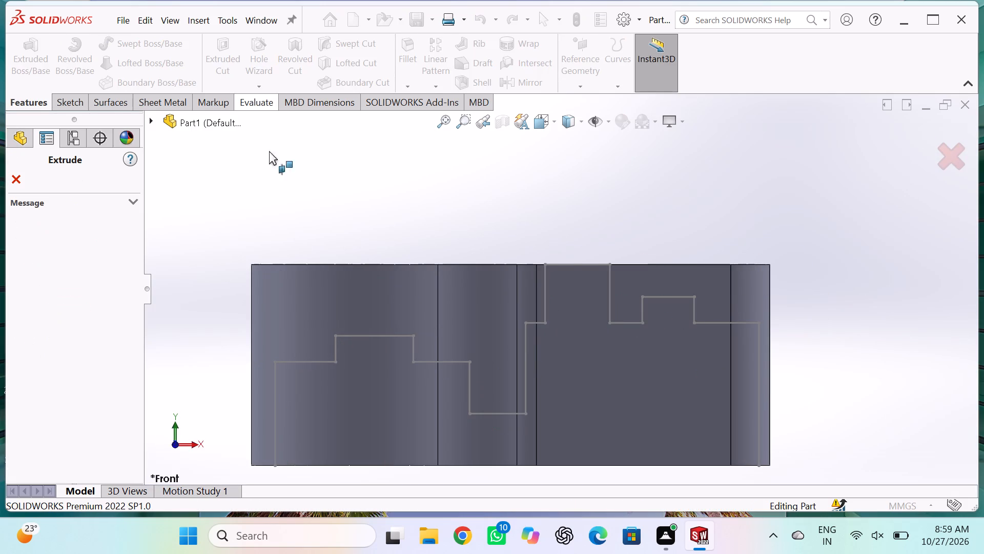
pyautogui.click(357, 335)
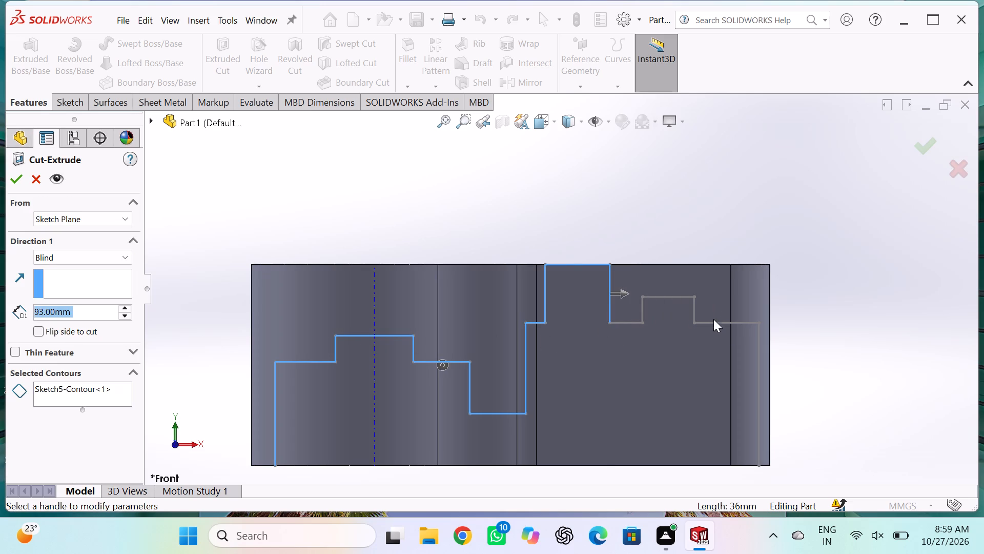
pyautogui.click(758, 403)
pyautogui.doubleClick(758, 403)
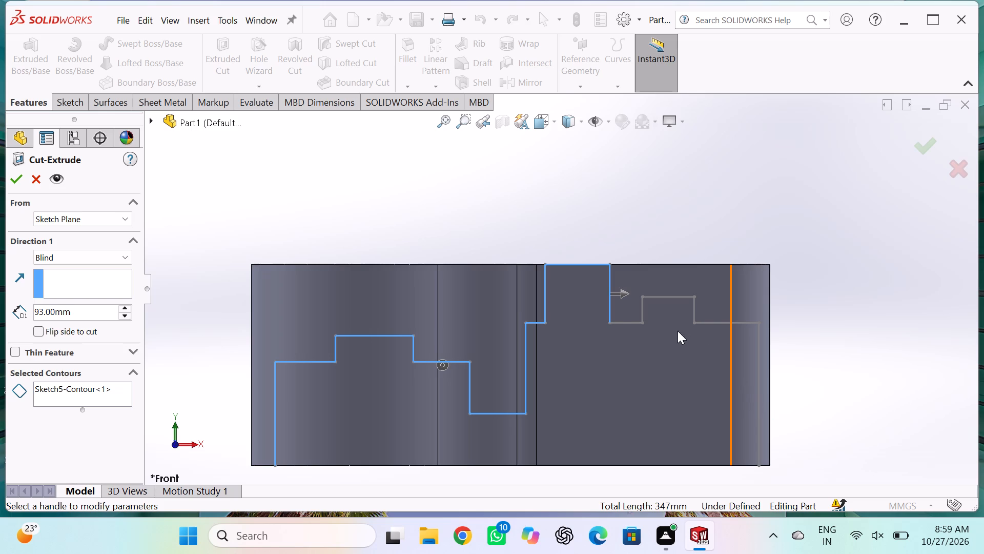
pyautogui.click(628, 319)
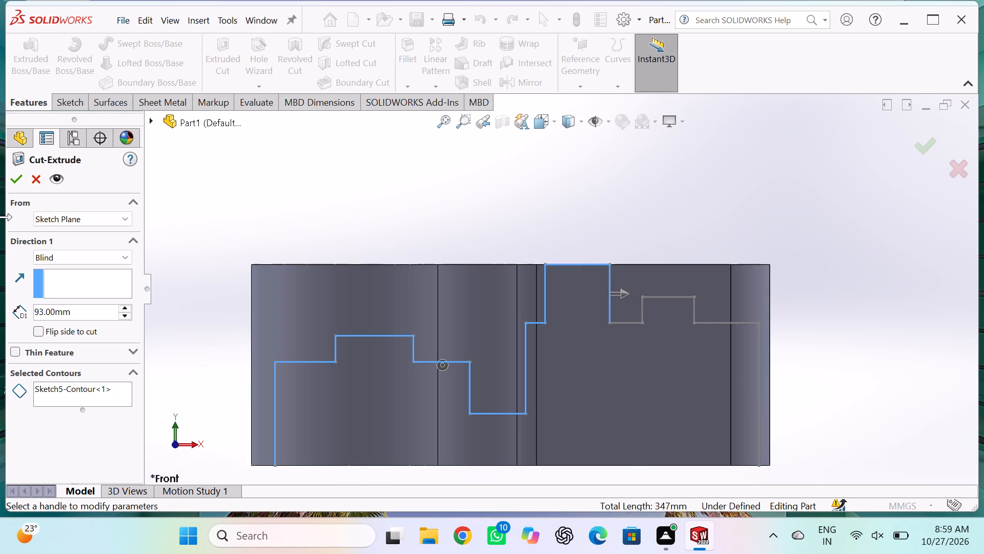
pyautogui.click(35, 324)
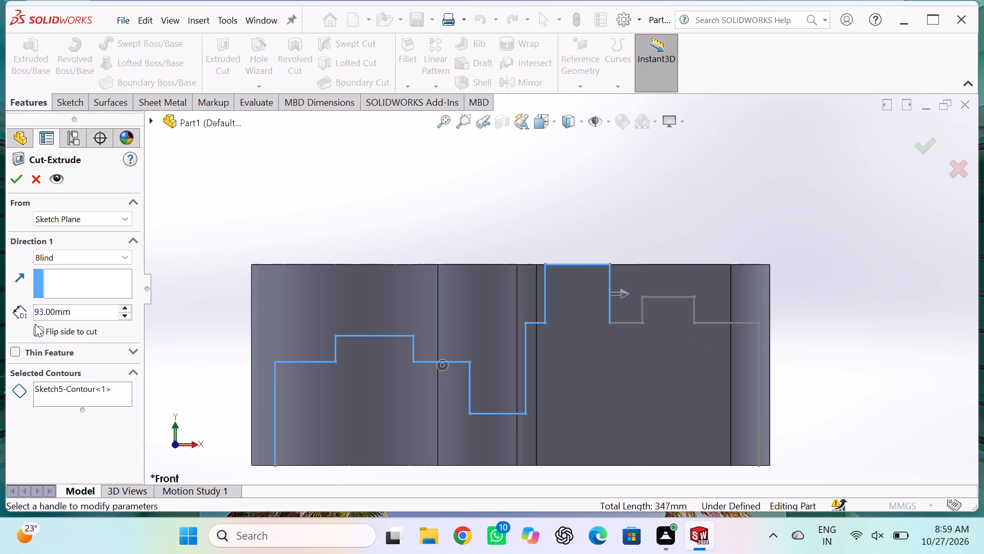
pyautogui.click(38, 328)
pyautogui.click(16, 181)
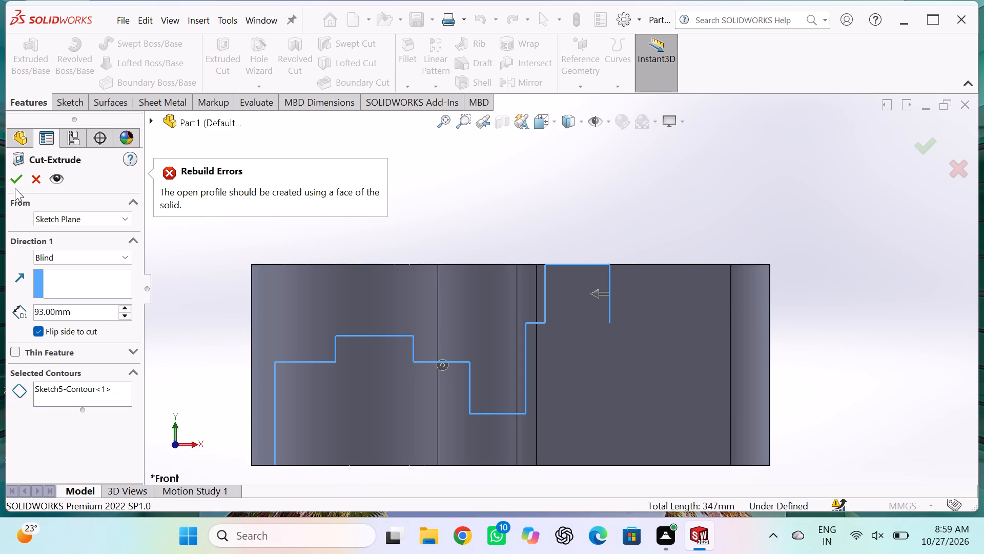
# Cancel the cut, reopen Sketch5 and close the stepped profile with a line about 224 mm long along the body's bottom edge.
pyautogui.click(34, 174)
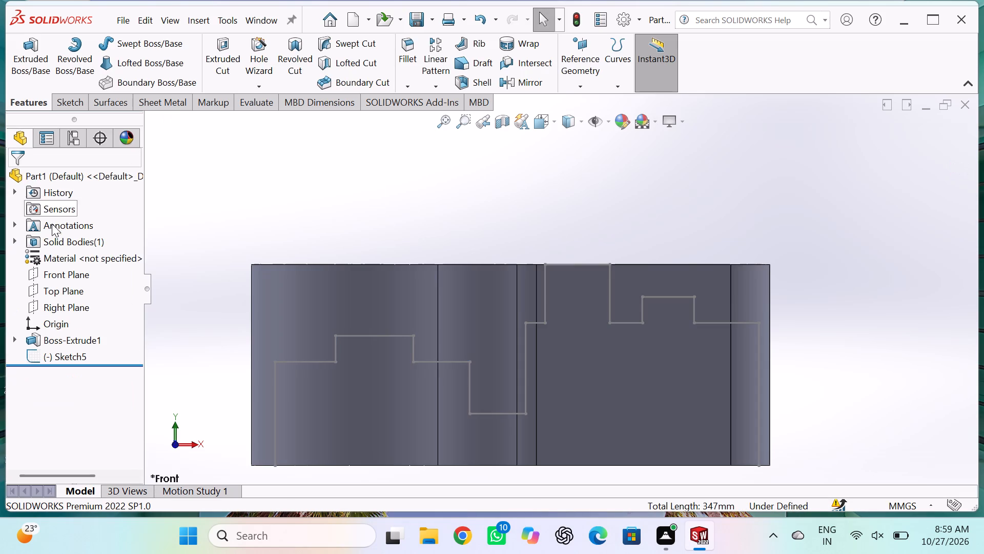
pyautogui.doubleClick(400, 337)
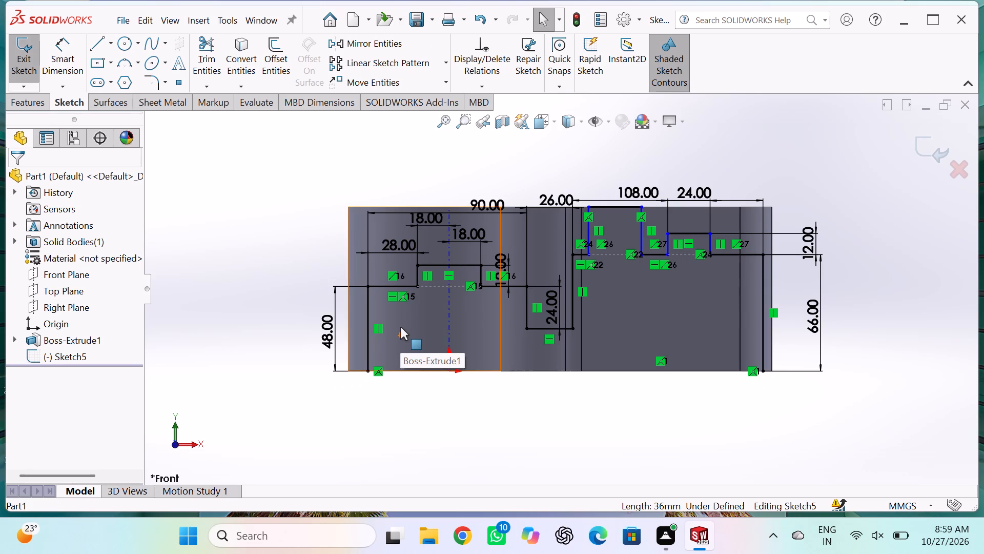
pyautogui.click(97, 44)
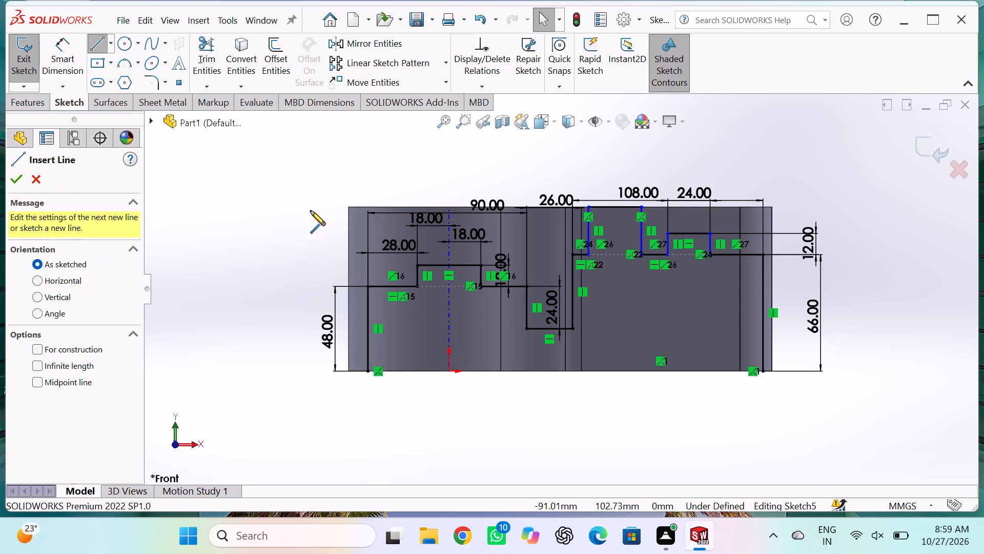
pyautogui.click(365, 371)
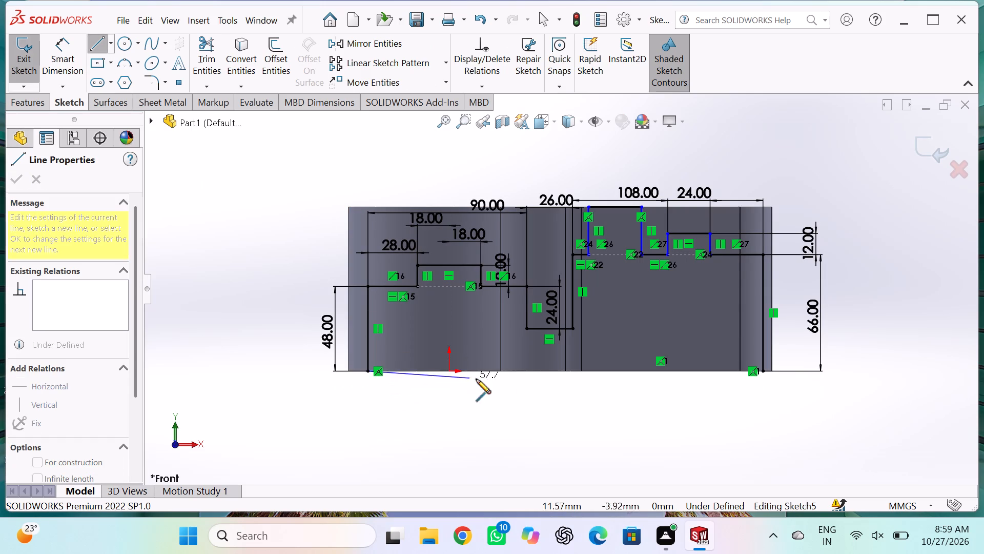
pyautogui.click(764, 371)
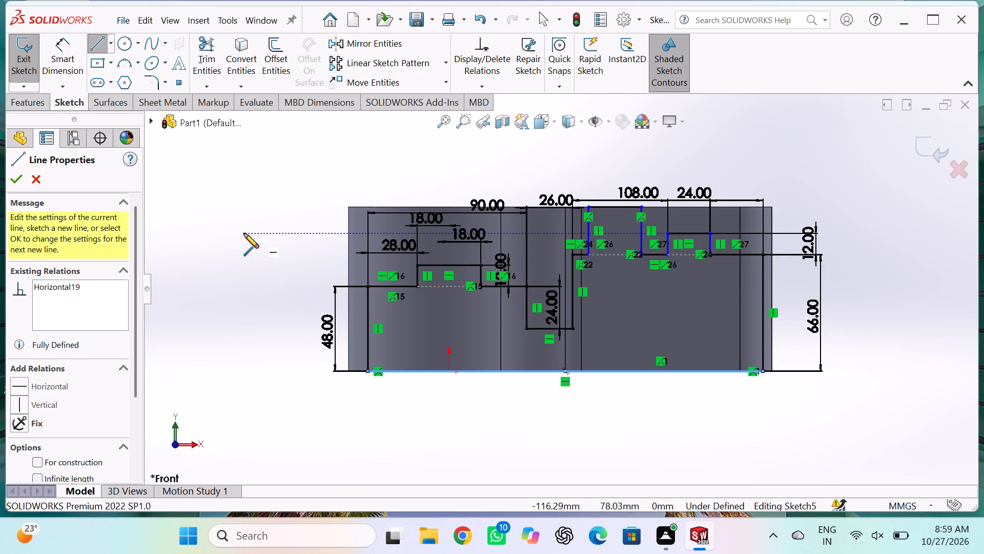
pyautogui.click(17, 176)
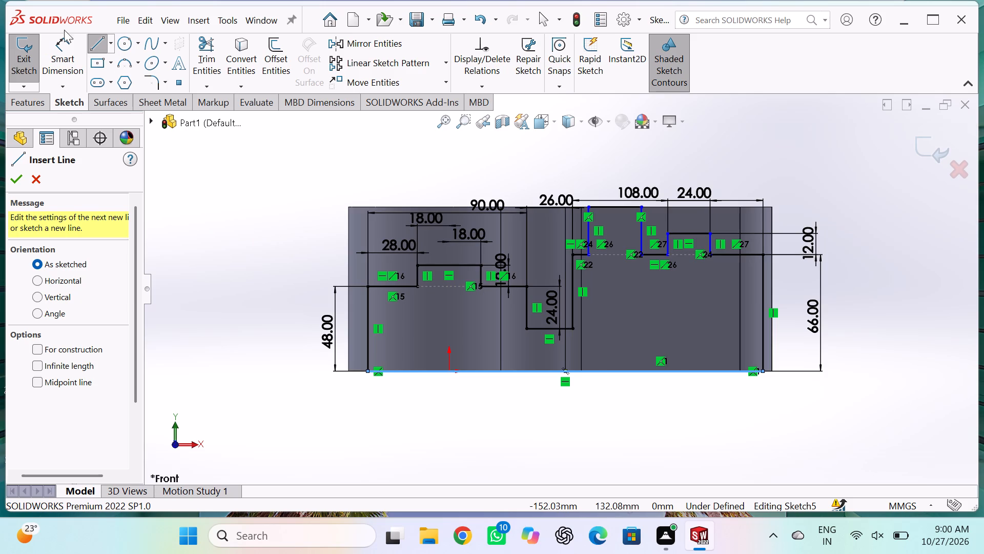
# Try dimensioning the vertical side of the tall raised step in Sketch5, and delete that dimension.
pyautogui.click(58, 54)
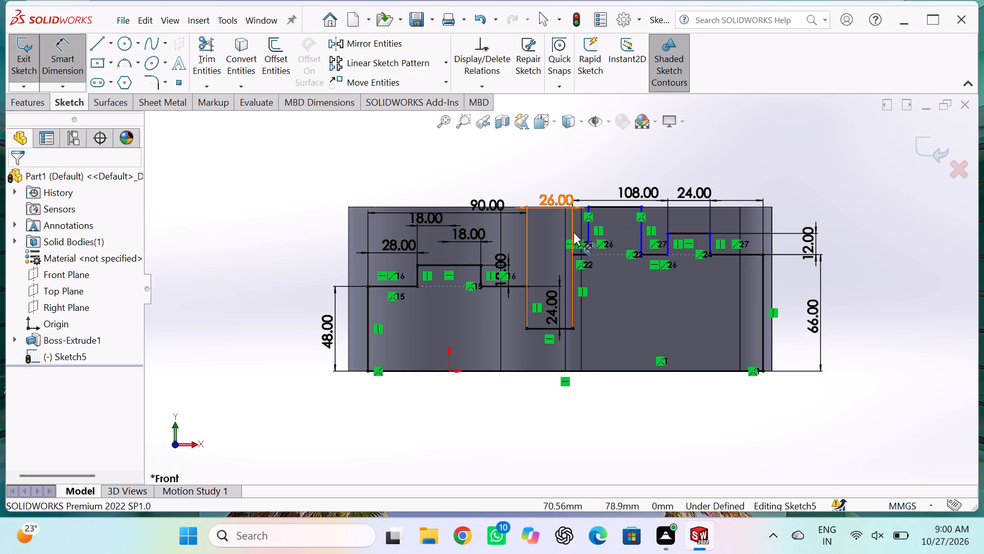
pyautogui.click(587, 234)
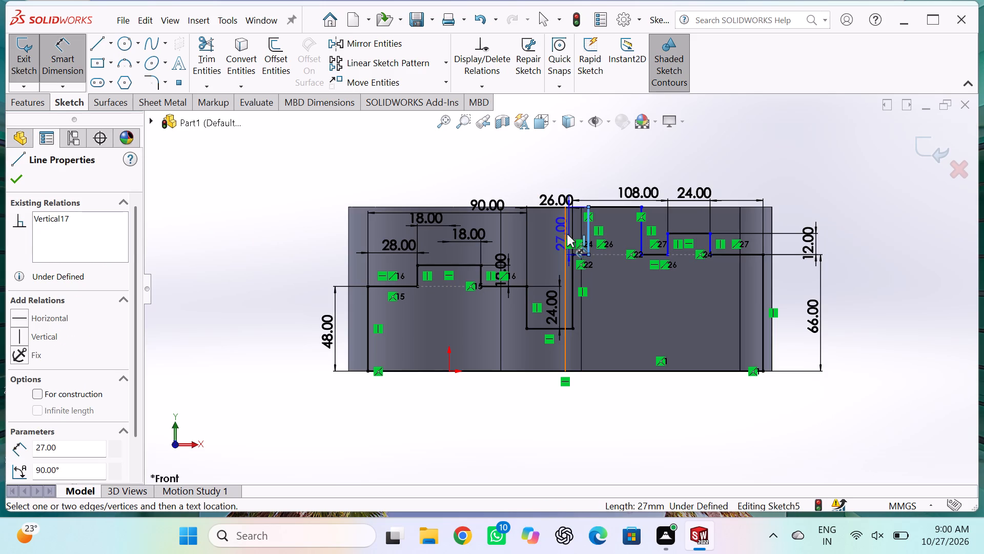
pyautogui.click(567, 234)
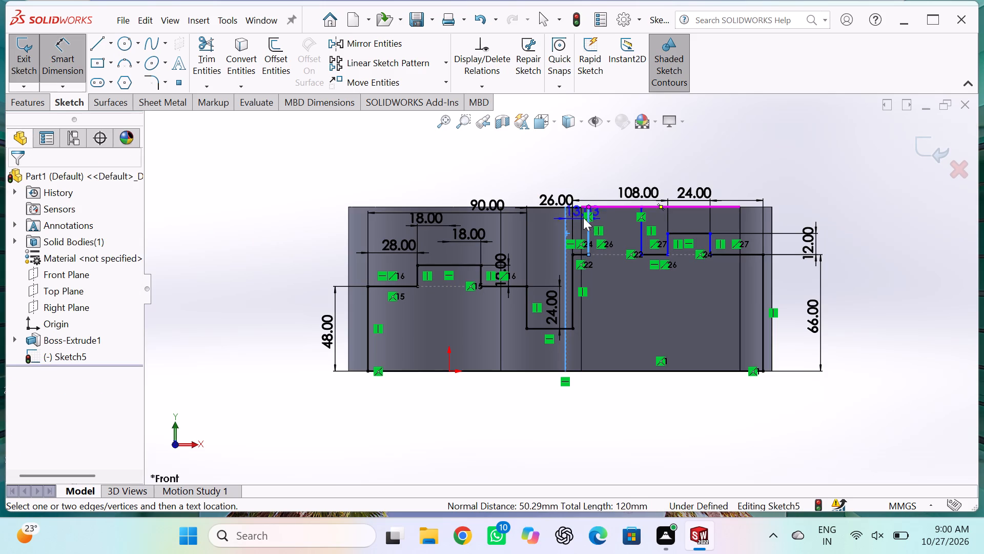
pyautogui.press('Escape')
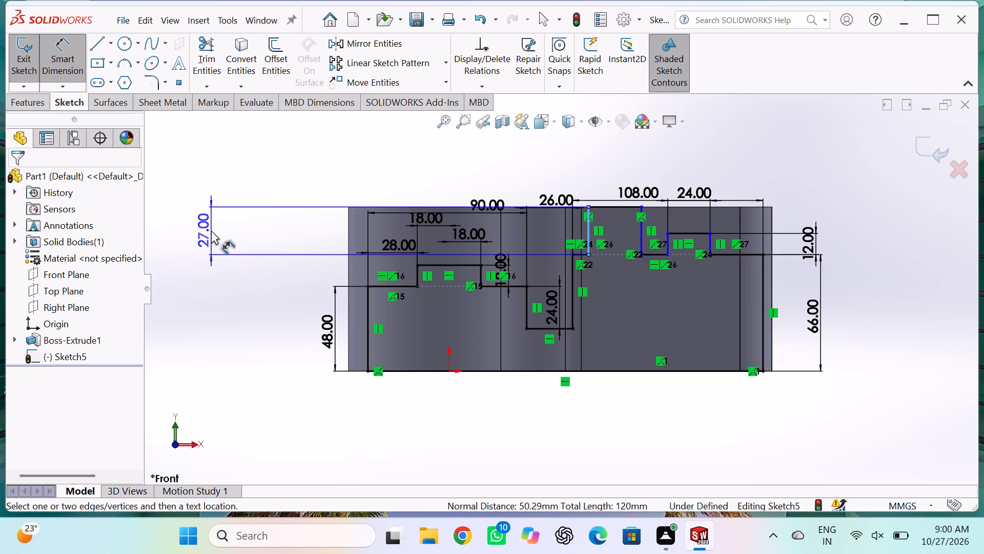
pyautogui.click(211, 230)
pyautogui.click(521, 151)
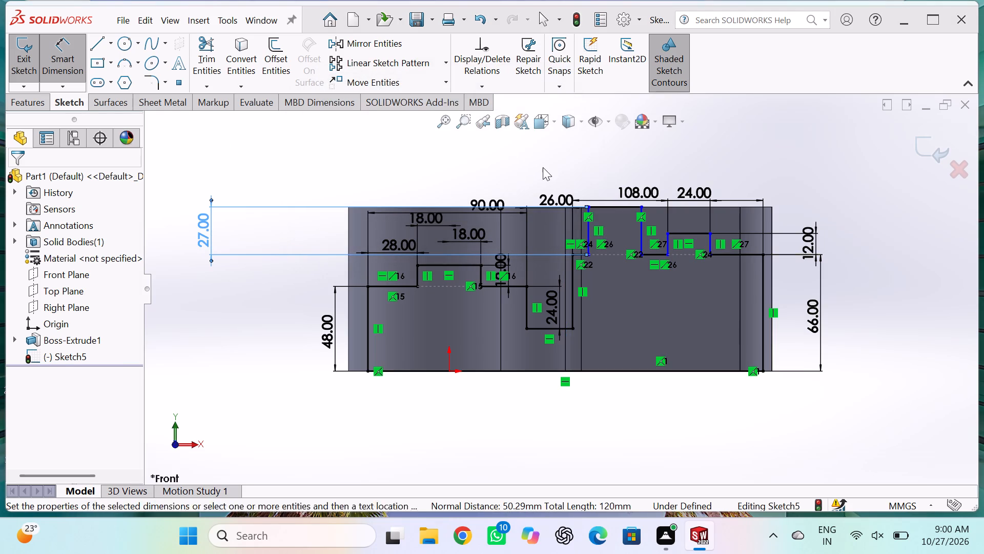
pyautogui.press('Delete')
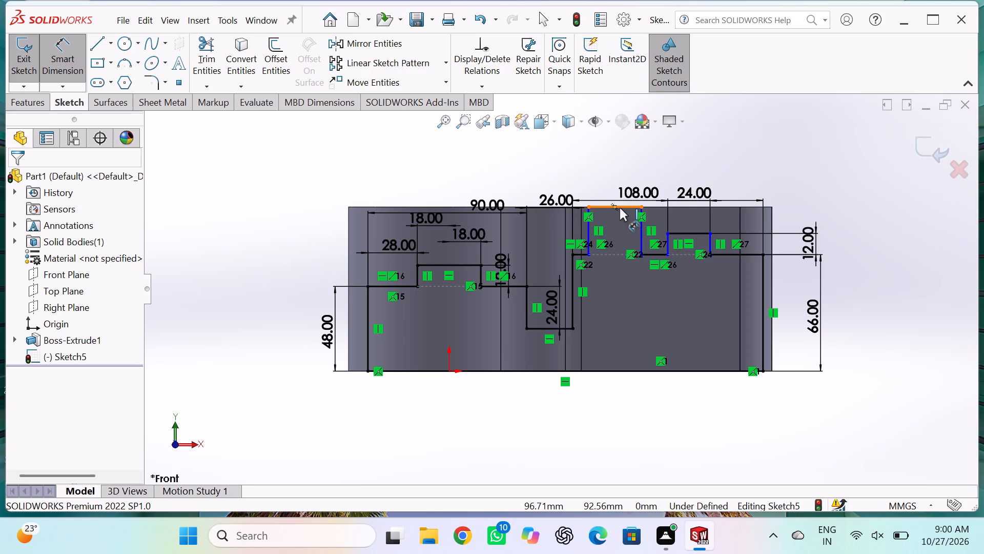
# Dimension the top line of the tall raised step at 30 mm and exit the sketch.
pyautogui.click(620, 208)
pyautogui.click(621, 183)
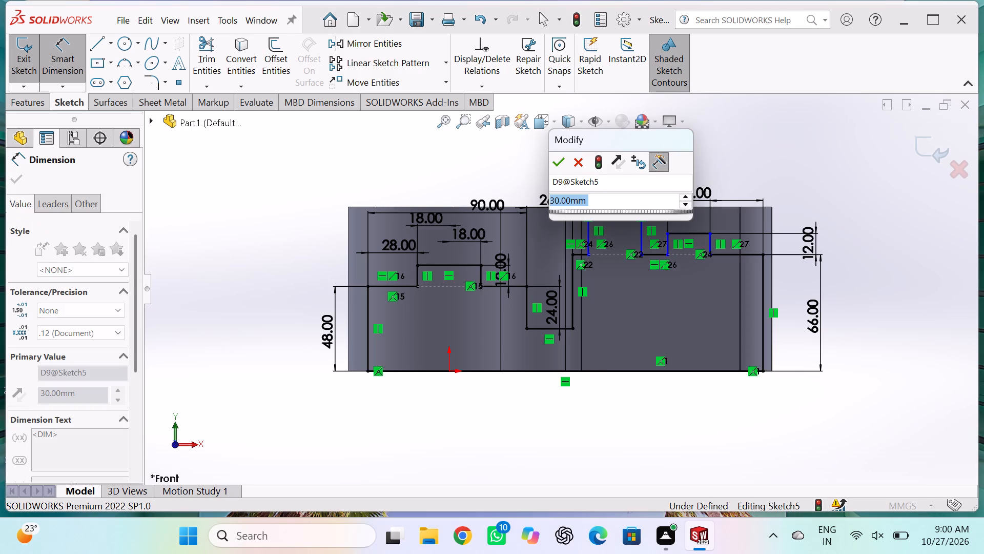
pyautogui.click(559, 163)
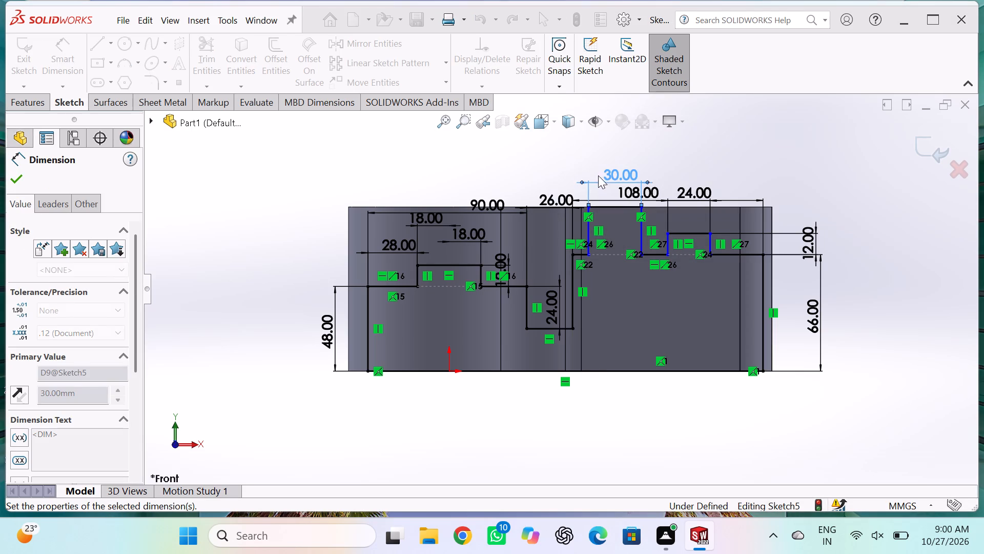
pyautogui.click(732, 155)
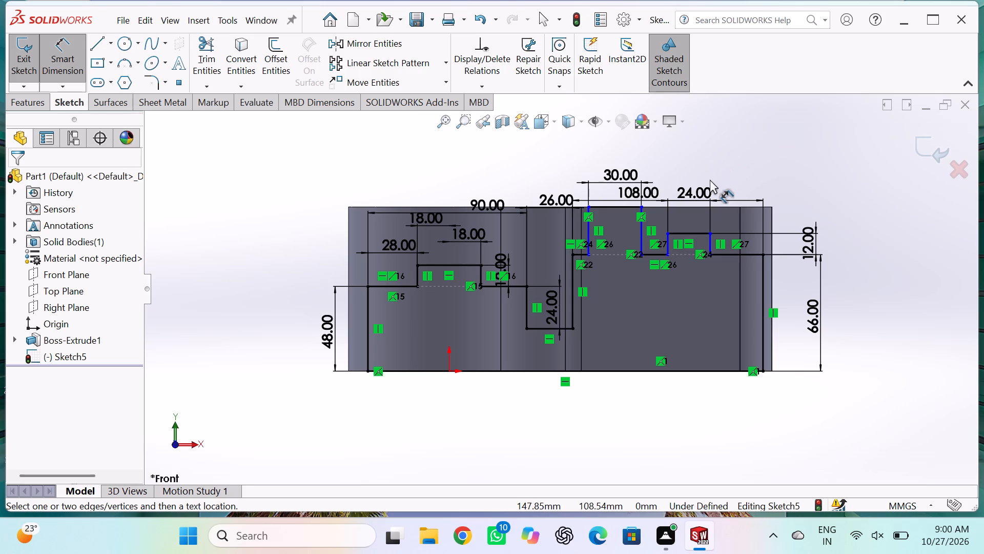
pyautogui.click(918, 147)
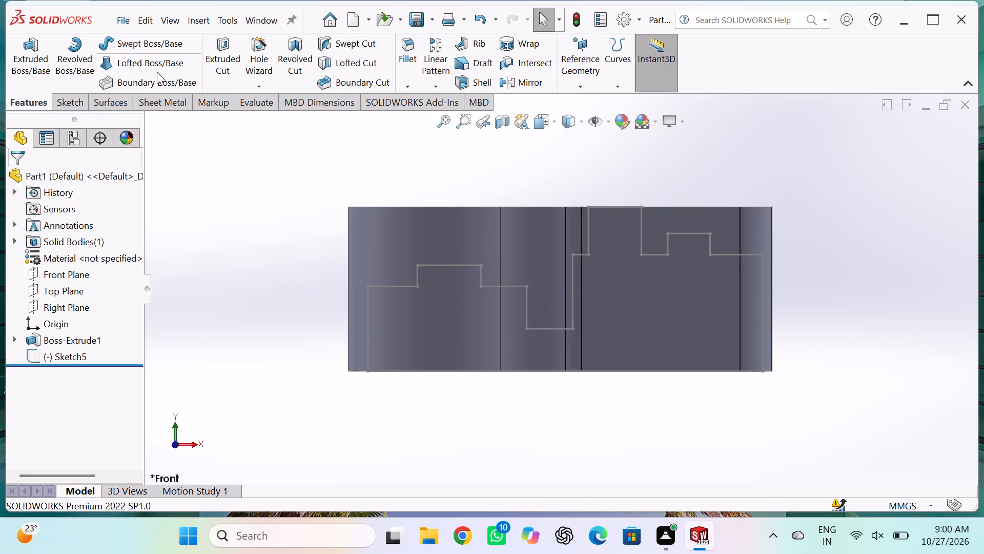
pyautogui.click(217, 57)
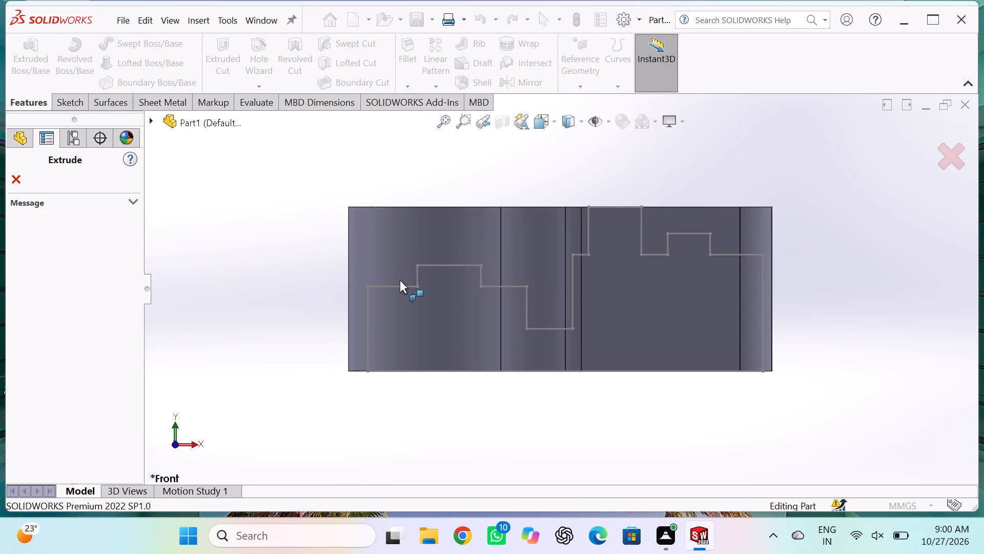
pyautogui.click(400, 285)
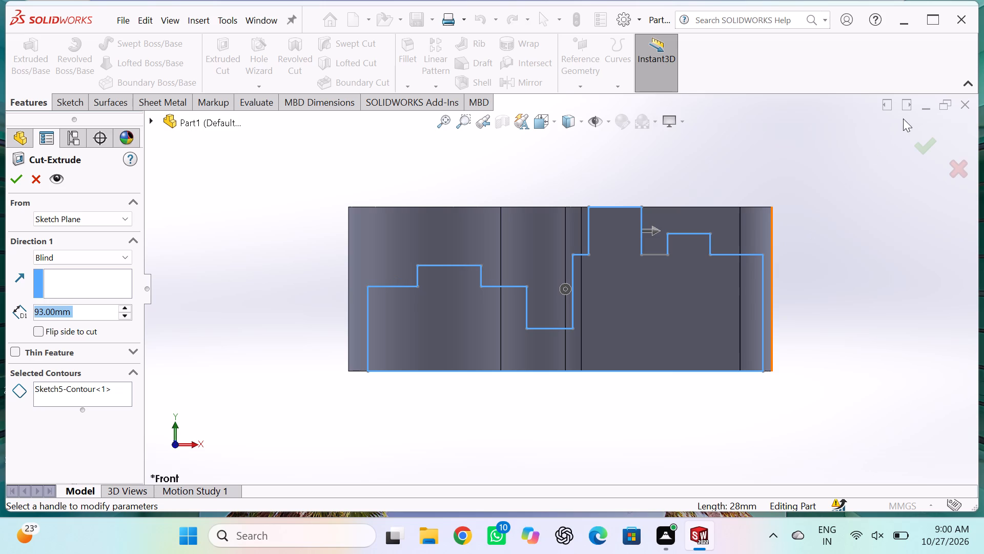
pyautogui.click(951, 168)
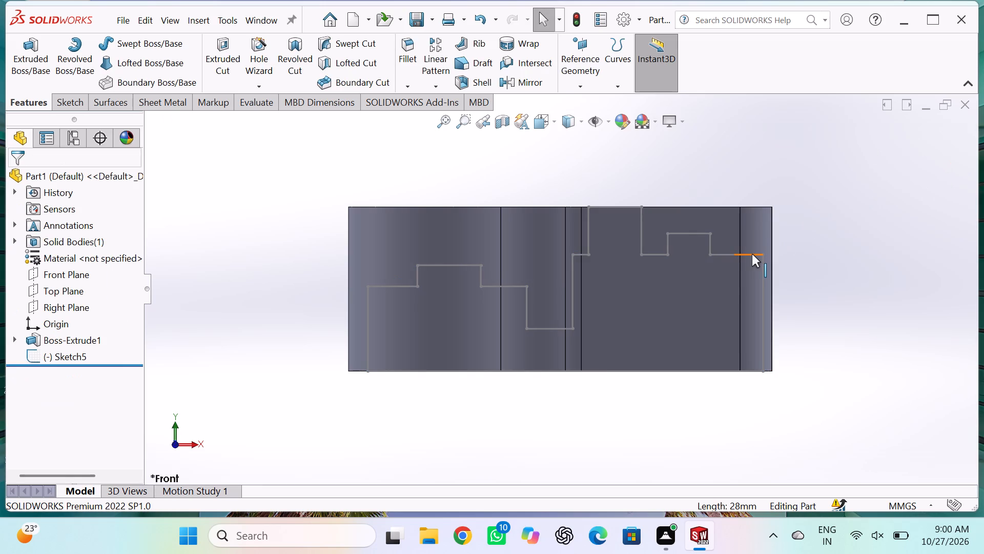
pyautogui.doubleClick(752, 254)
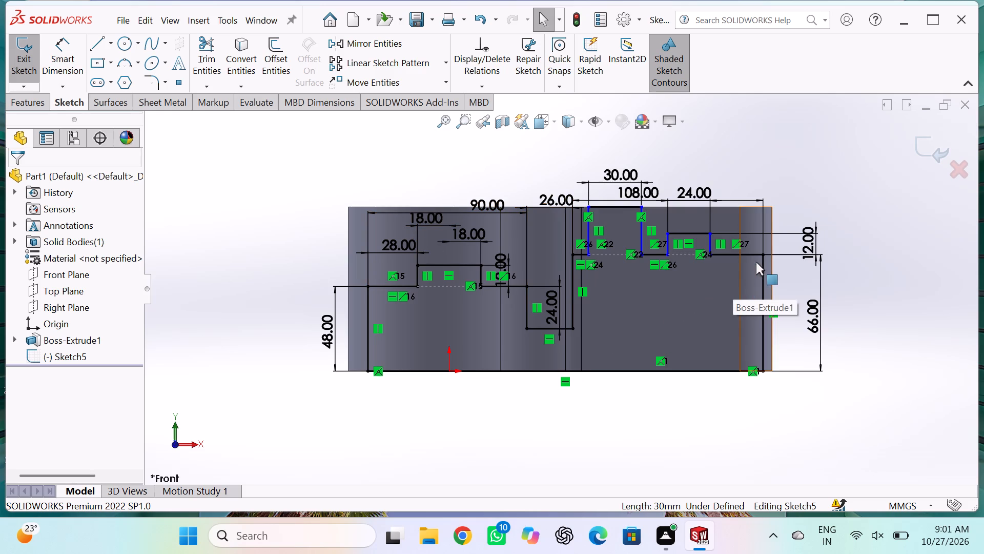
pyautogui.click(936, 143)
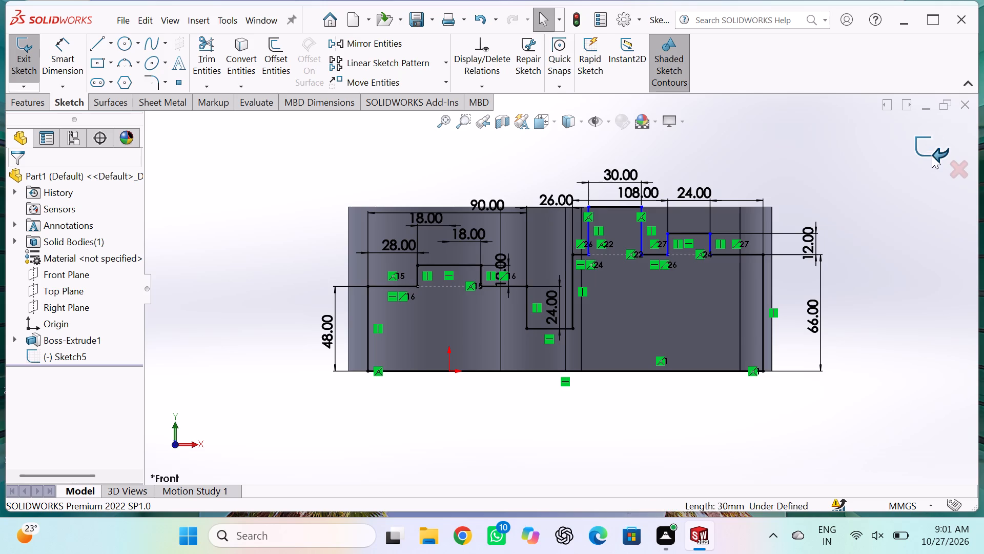
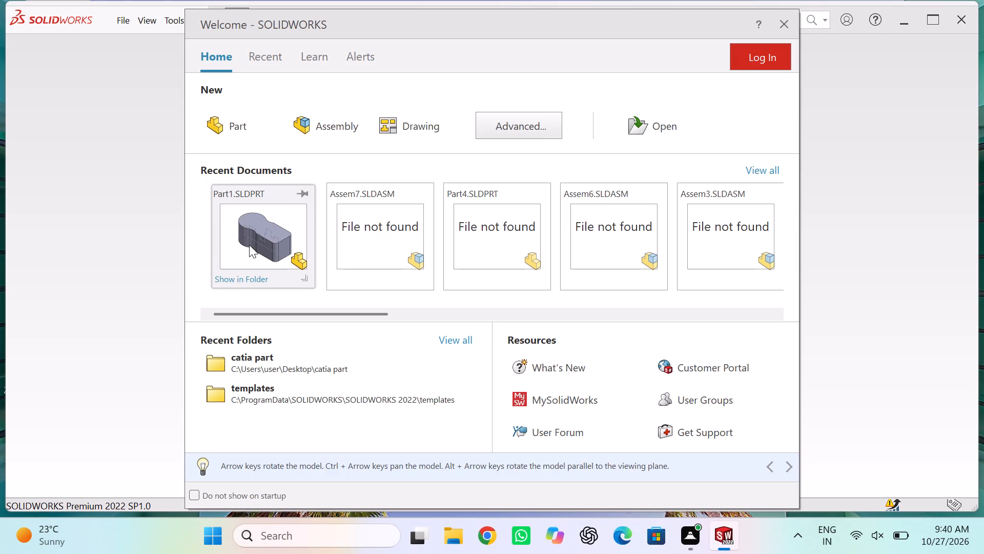
# Reopen the recent part document Part1.SLDPRT.
pyautogui.click(261, 234)
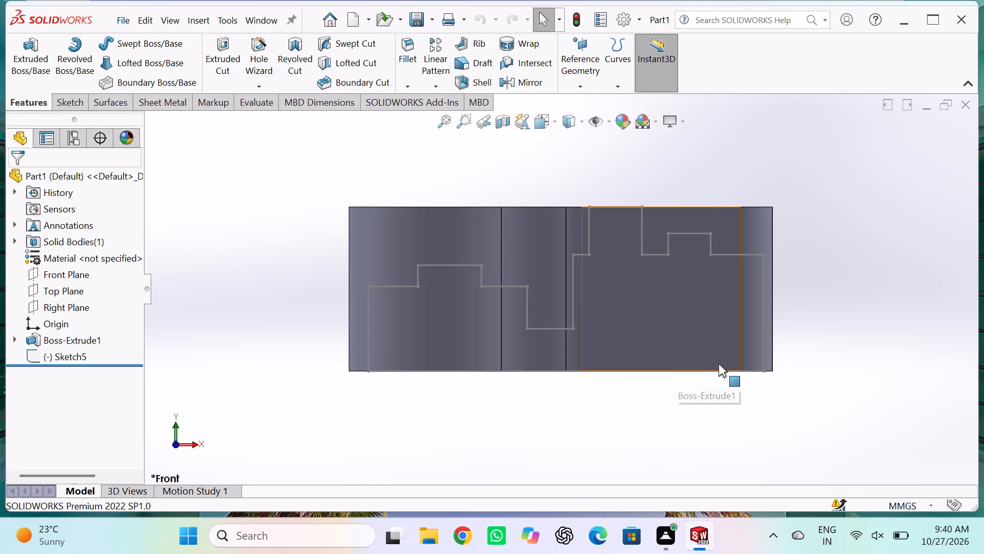
# Open the stepped profile Sketch5 on the extruded body for editing.
pyautogui.doubleClick(408, 286)
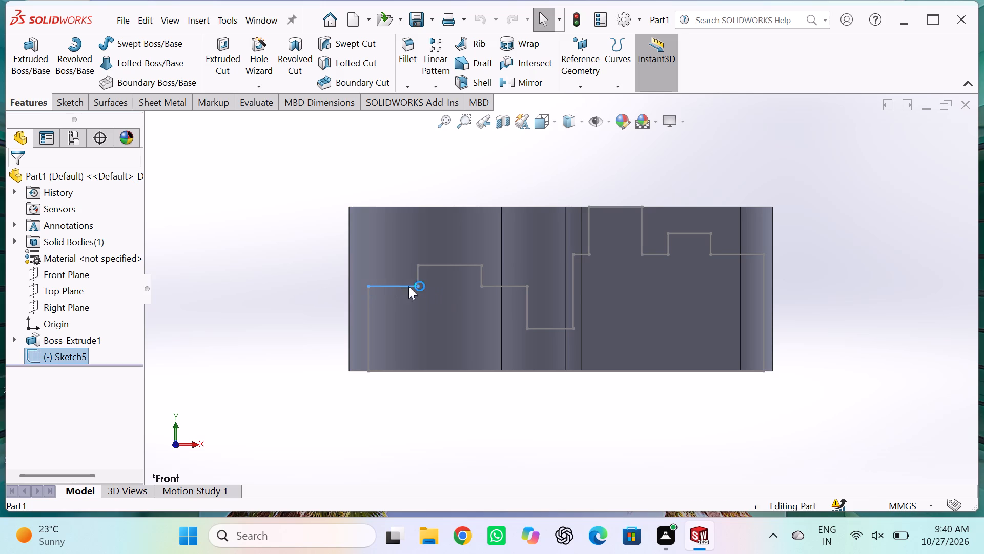
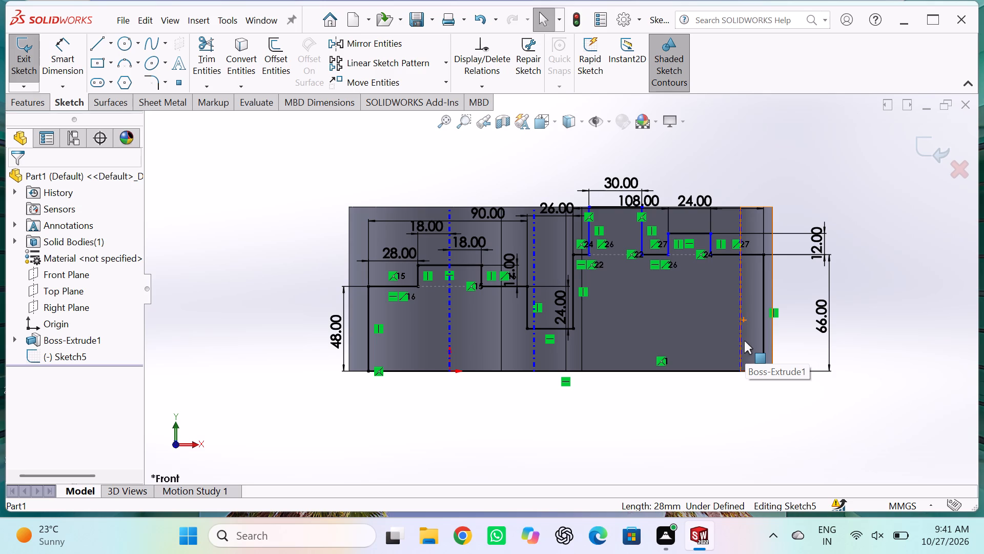
# Delete the two vertical sides of the 30 mm wide raised step in the stepped profile.
pyautogui.click(590, 229)
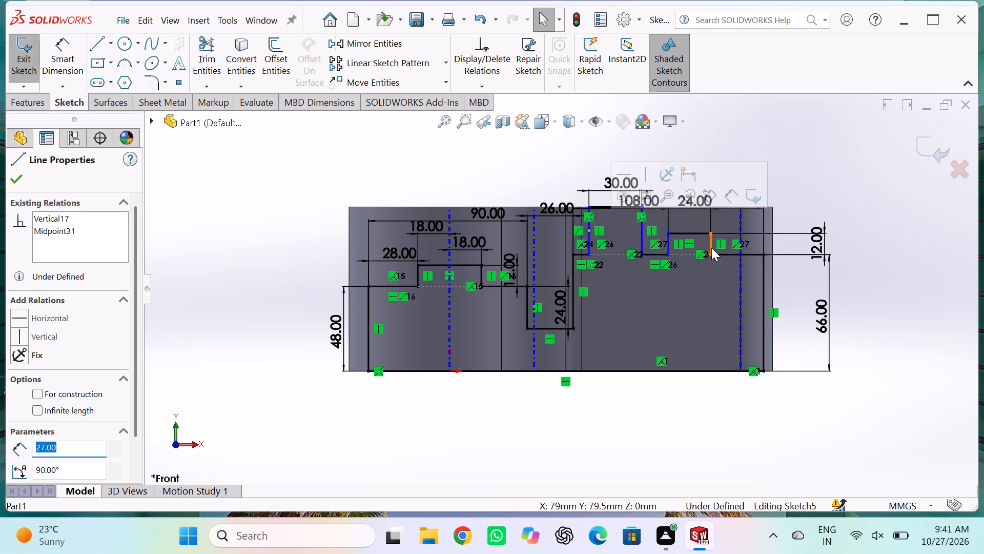
pyautogui.moveTo(558, 228); pyautogui.dragTo(719, 218)
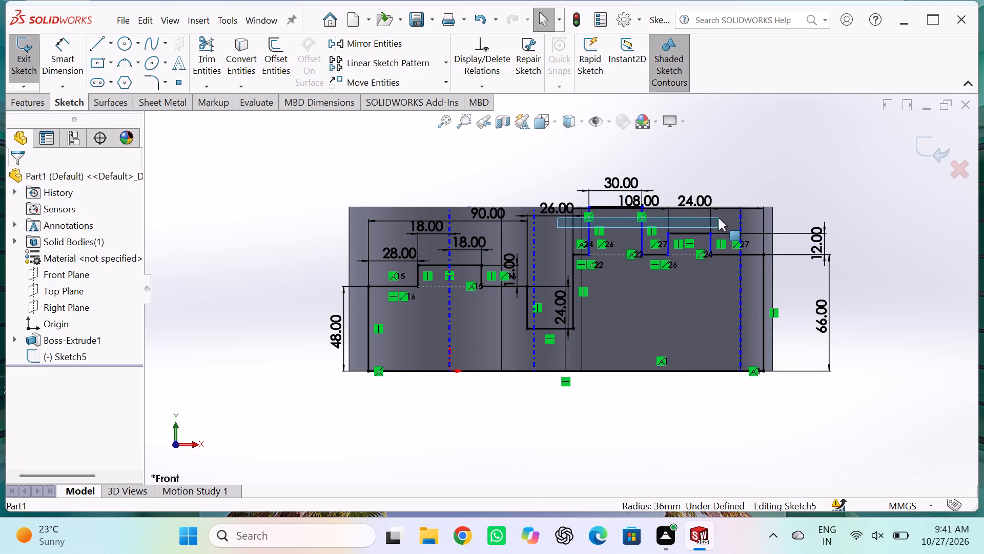
pyautogui.moveTo(719, 218); pyautogui.dragTo(759, 225)
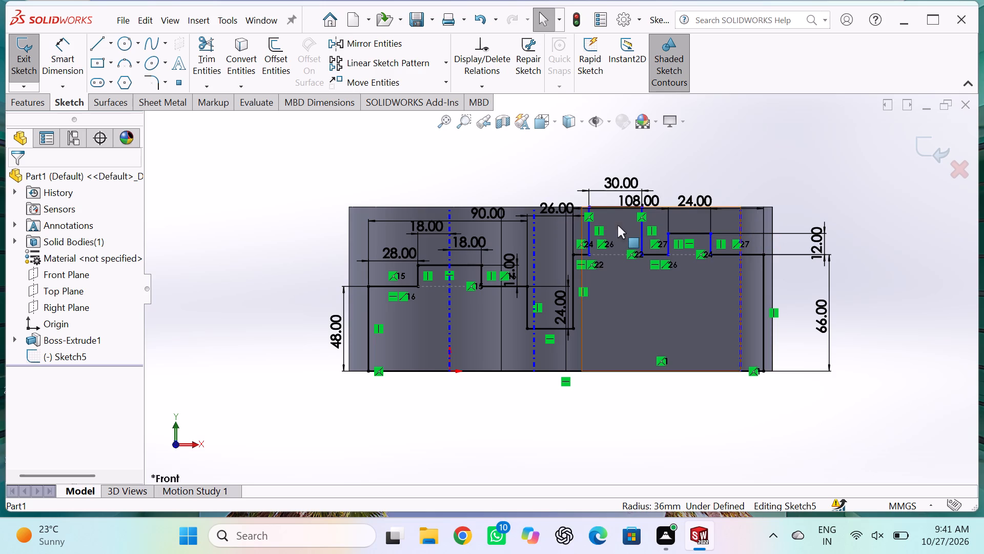
pyautogui.click(588, 227)
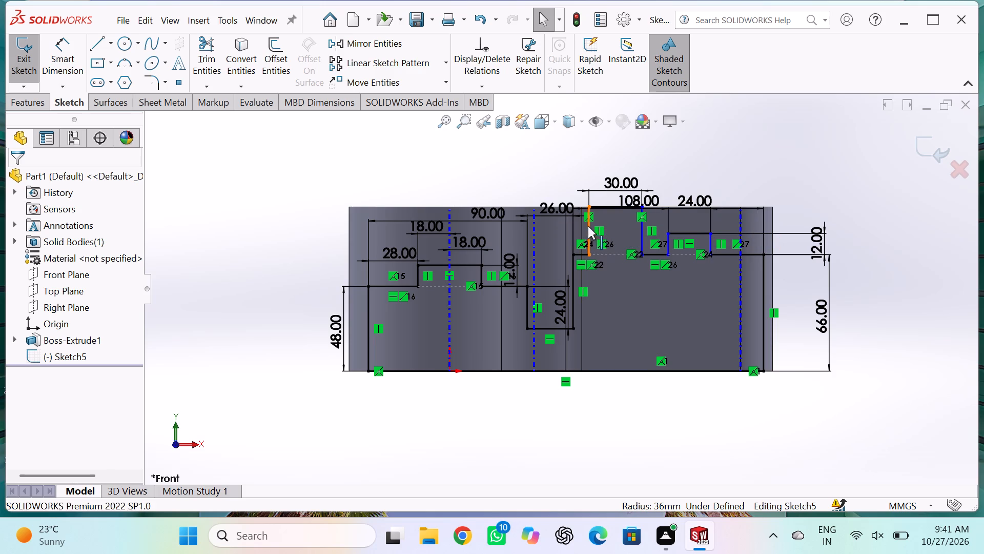
pyautogui.press('Delete')
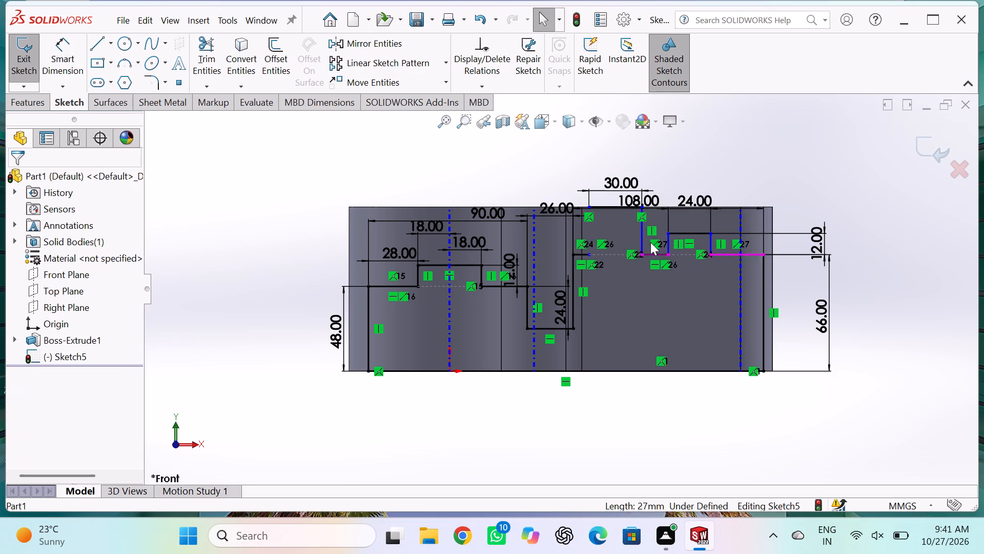
pyautogui.click(641, 235)
pyautogui.press('Delete')
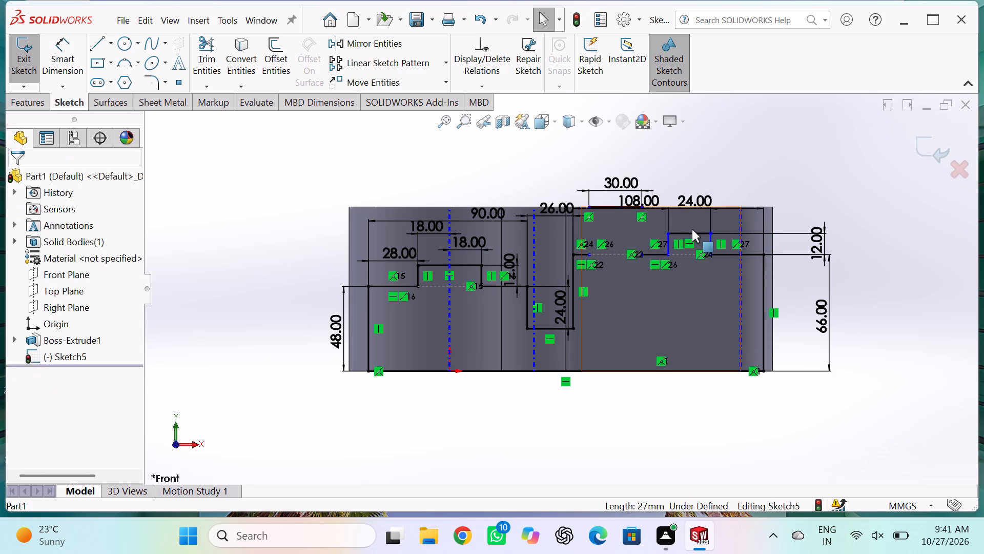
# Delete both vertical sides and the top line of the 24 mm wide raised step, including its associated dimensions.
pyautogui.click(670, 245)
pyautogui.press('Delete')
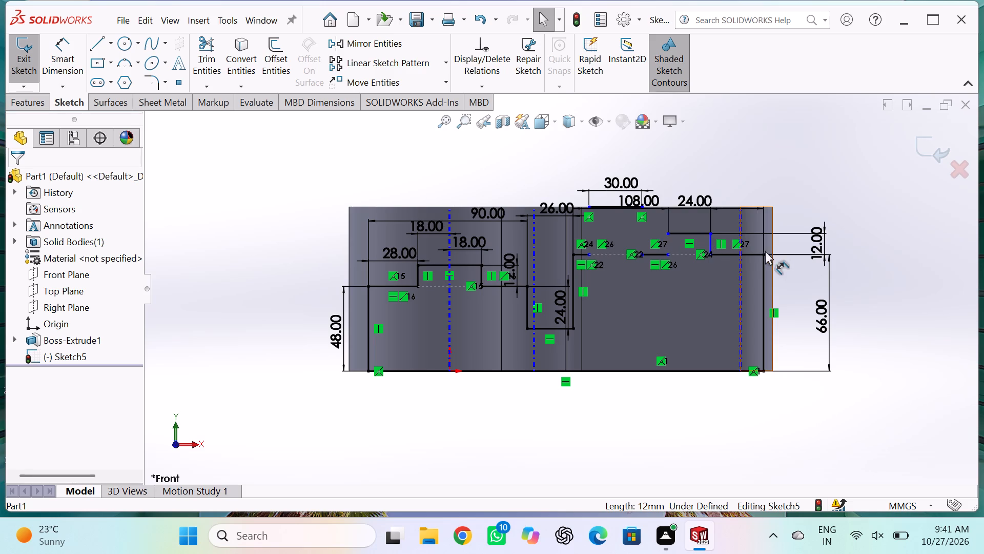
pyautogui.click(708, 242)
pyautogui.press('Delete')
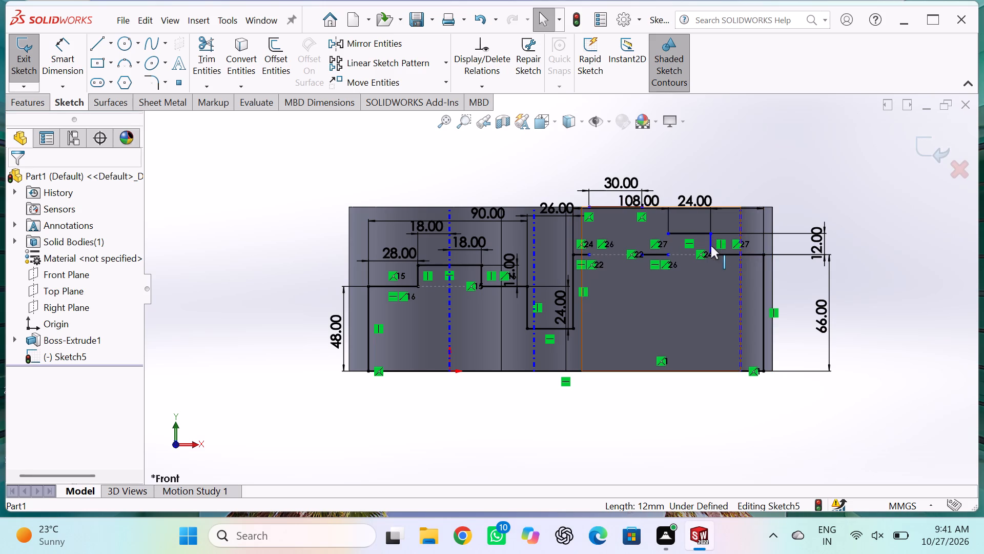
pyautogui.click(713, 247)
pyautogui.press('Delete')
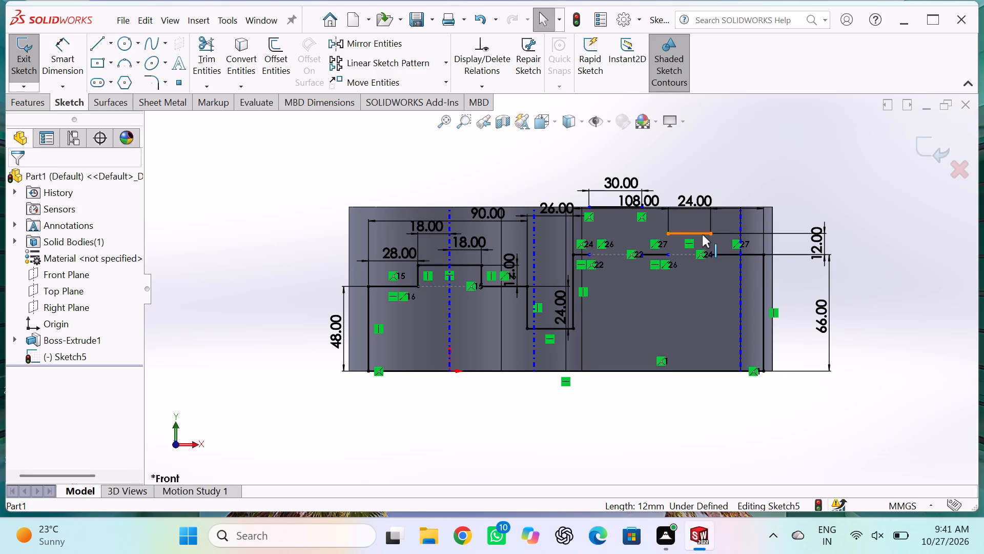
pyautogui.click(702, 233)
pyautogui.press('Delete')
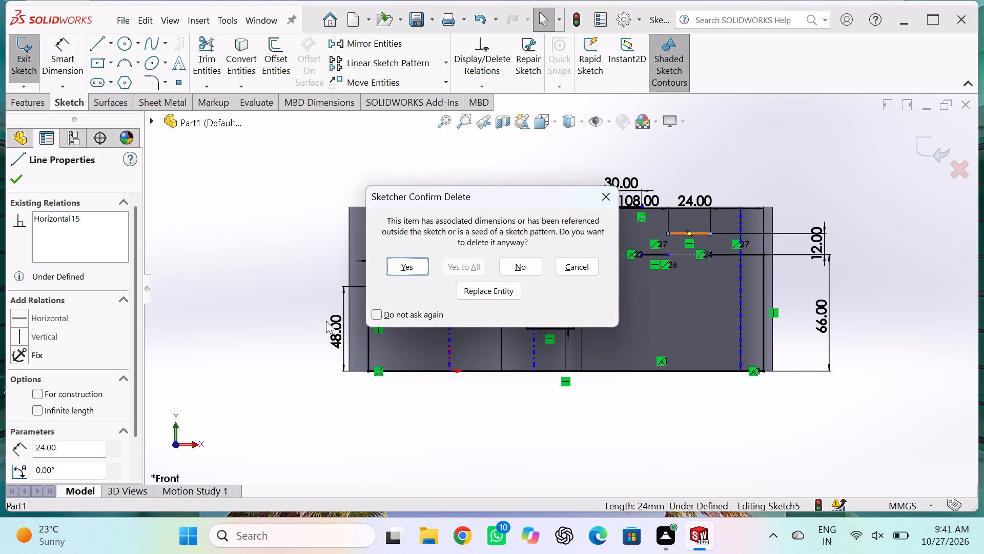
pyautogui.click(418, 266)
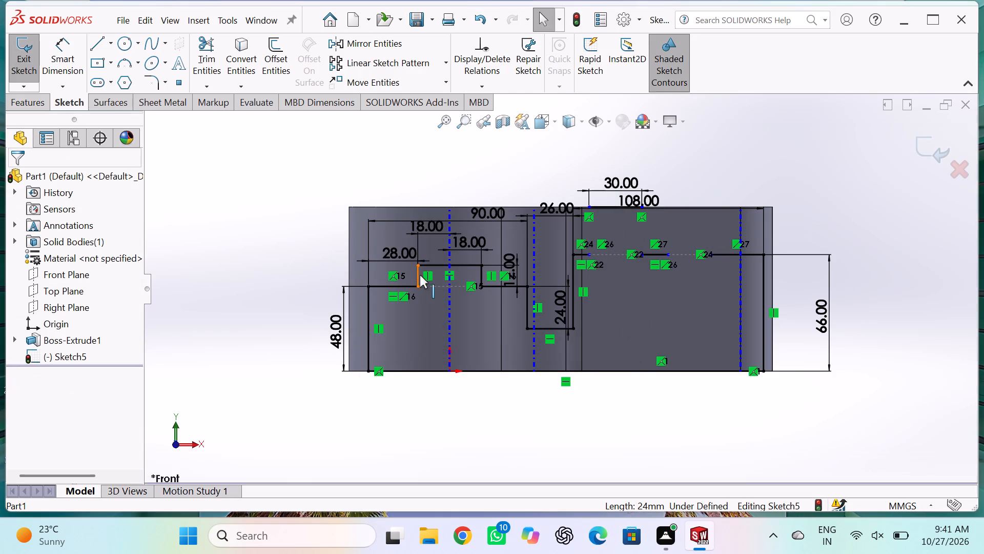
# Delete the three remaining short horizontal segments at the 66 mm height of the profile.
pyautogui.click(578, 253)
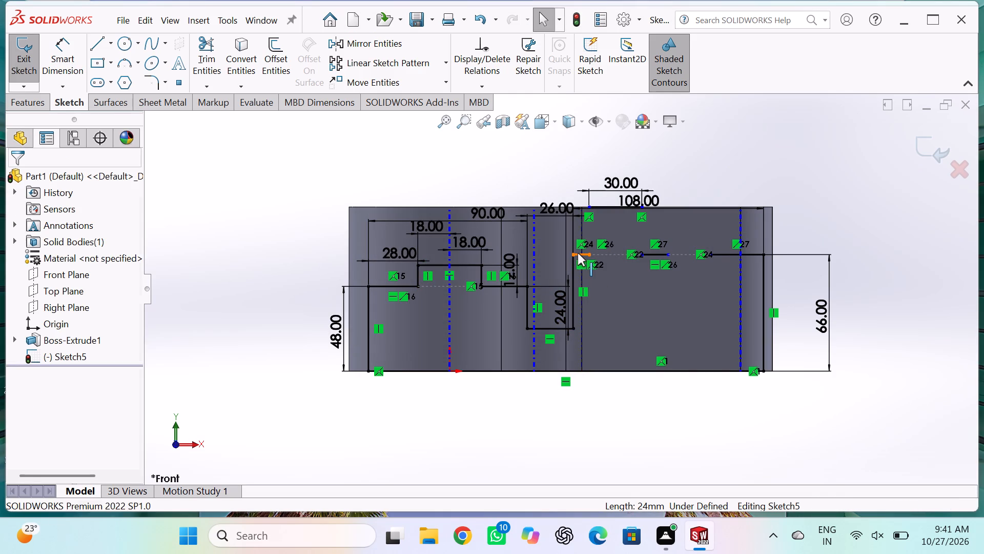
pyautogui.press('Delete')
pyautogui.click(649, 251)
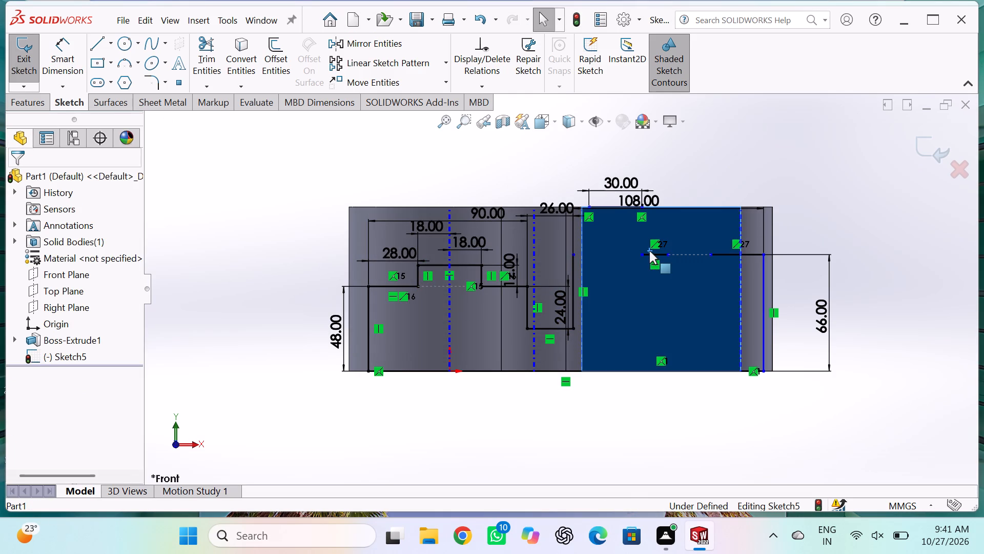
pyautogui.click(651, 253)
pyautogui.press('Delete')
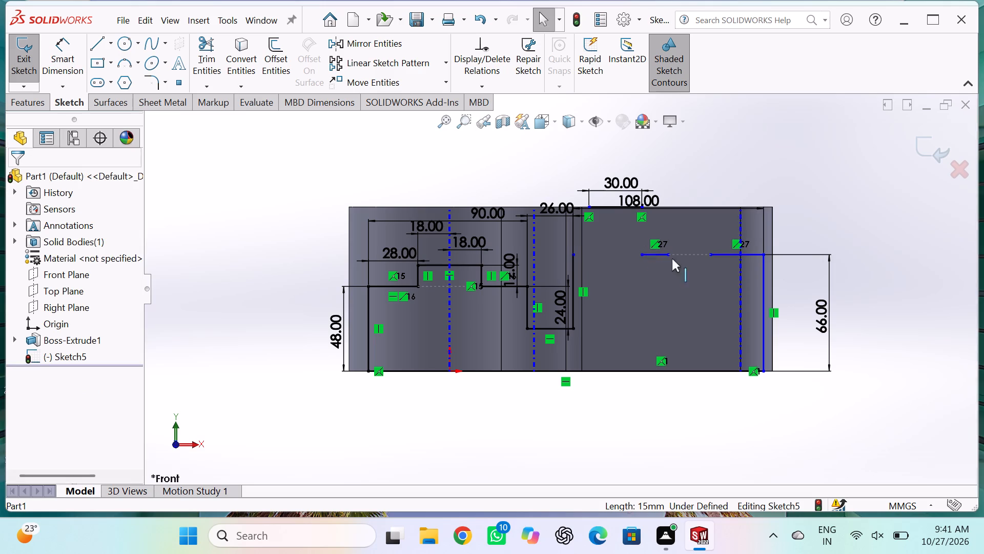
pyautogui.click(653, 254)
pyautogui.press('Delete')
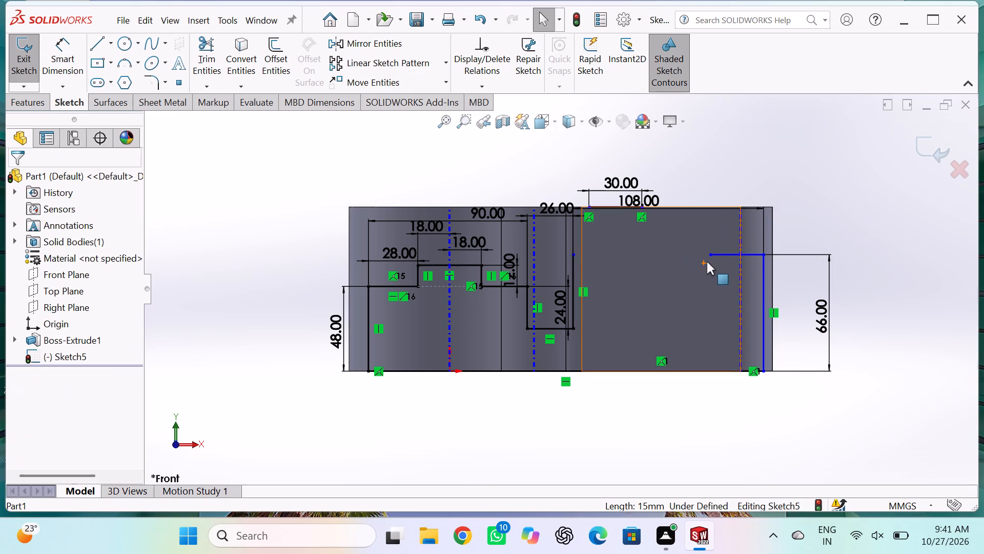
pyautogui.click(720, 252)
pyautogui.press('Delete')
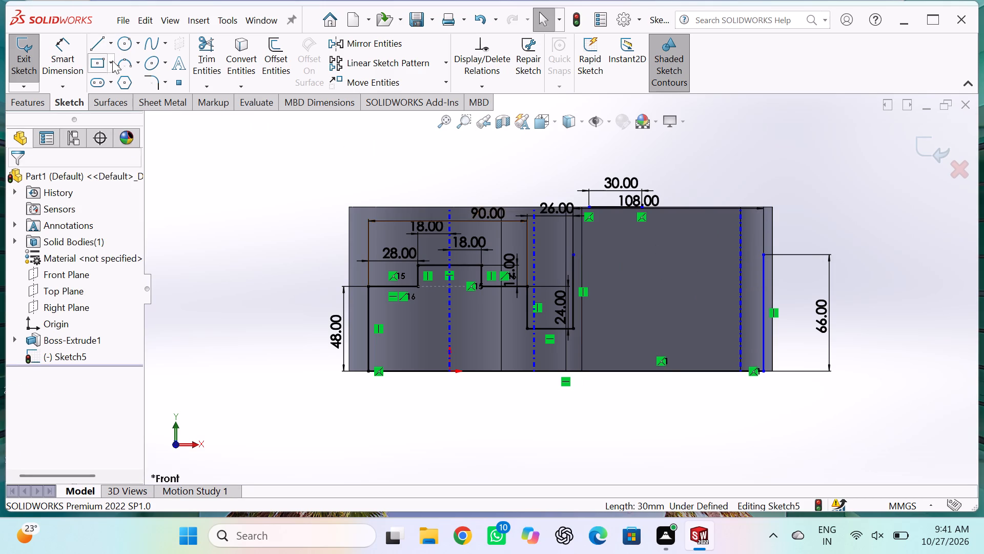
# Close the profile with a single 108 mm horizontal line at the 66 mm height and exit the sketch.
pyautogui.click(92, 41)
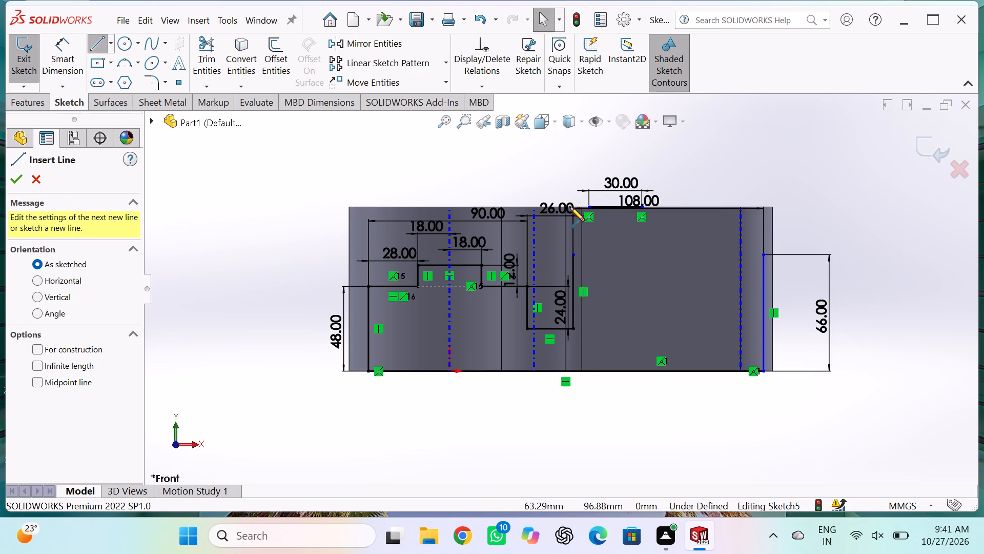
pyautogui.click(574, 253)
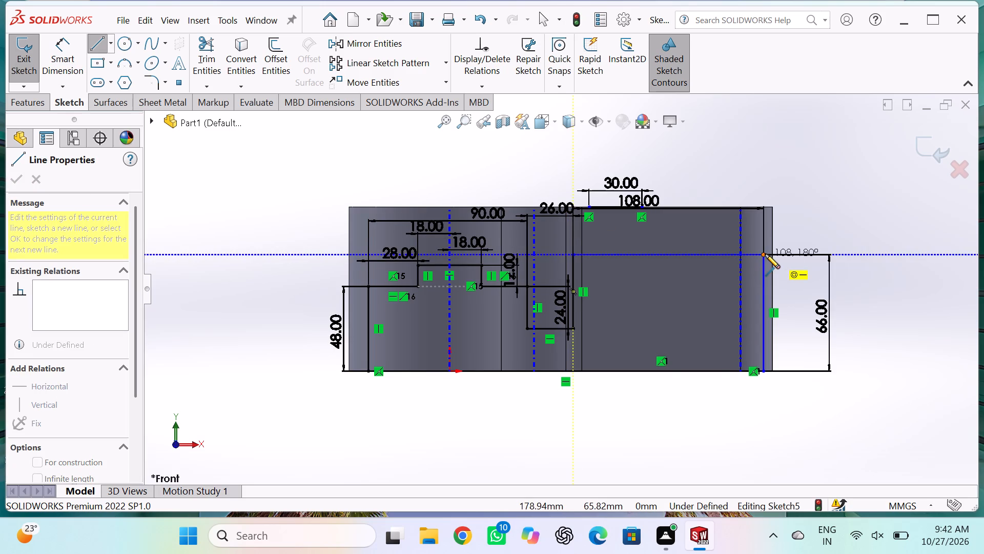
pyautogui.doubleClick(761, 254)
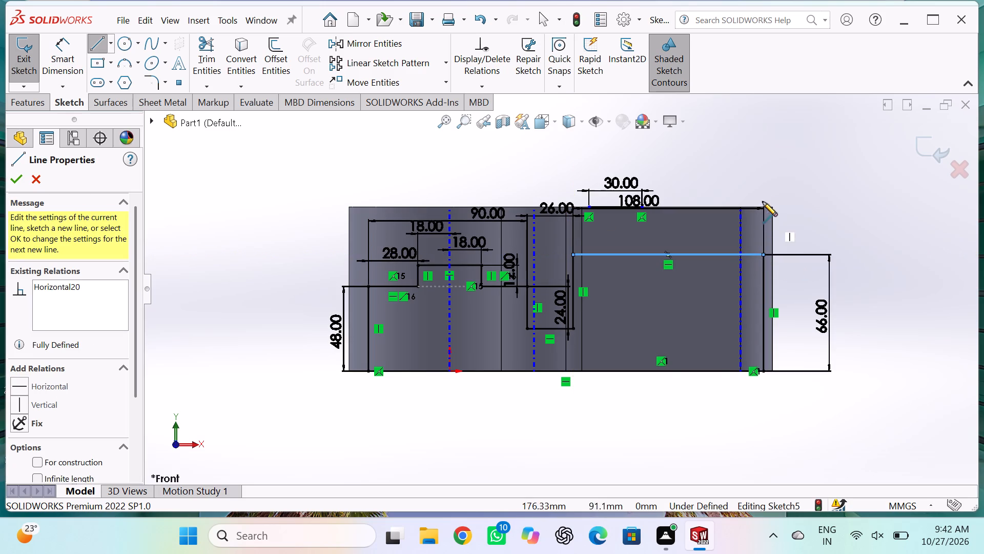
pyautogui.click(850, 188)
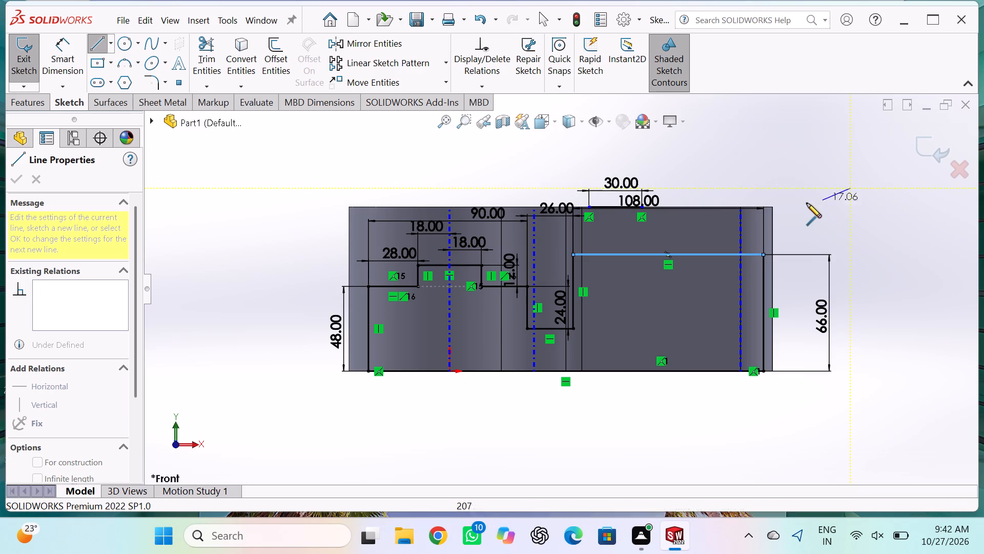
pyautogui.rightClick(805, 204)
pyautogui.click(858, 210)
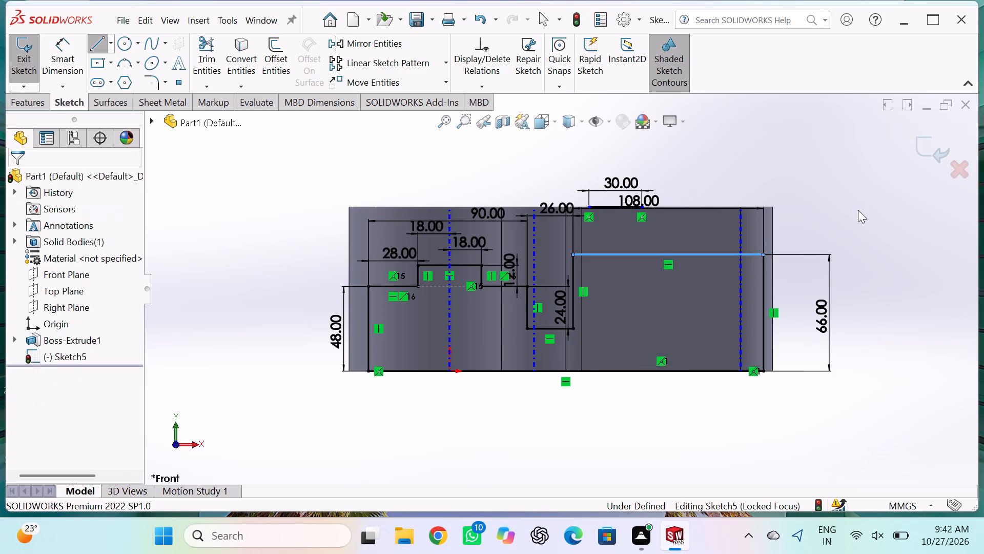
pyautogui.doubleClick(927, 146)
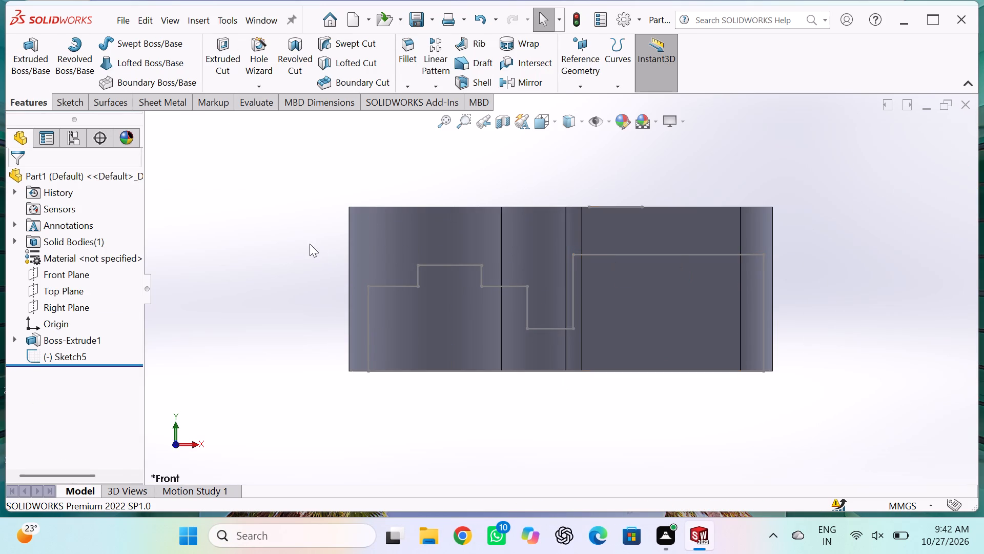
# Start an Extruded Cut from the closed Sketch5 contour with Flip side to cut enabled.
pyautogui.click(239, 69)
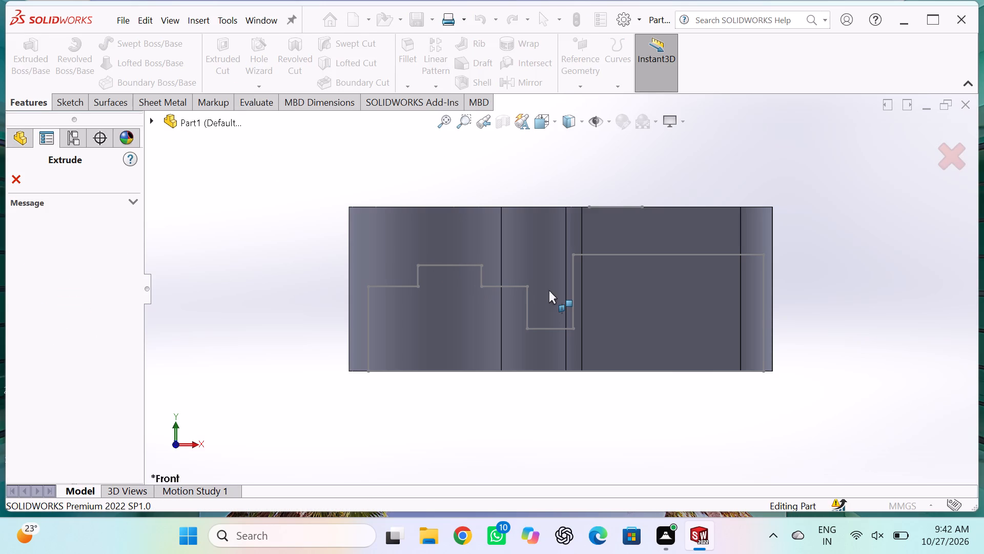
pyautogui.click(525, 298)
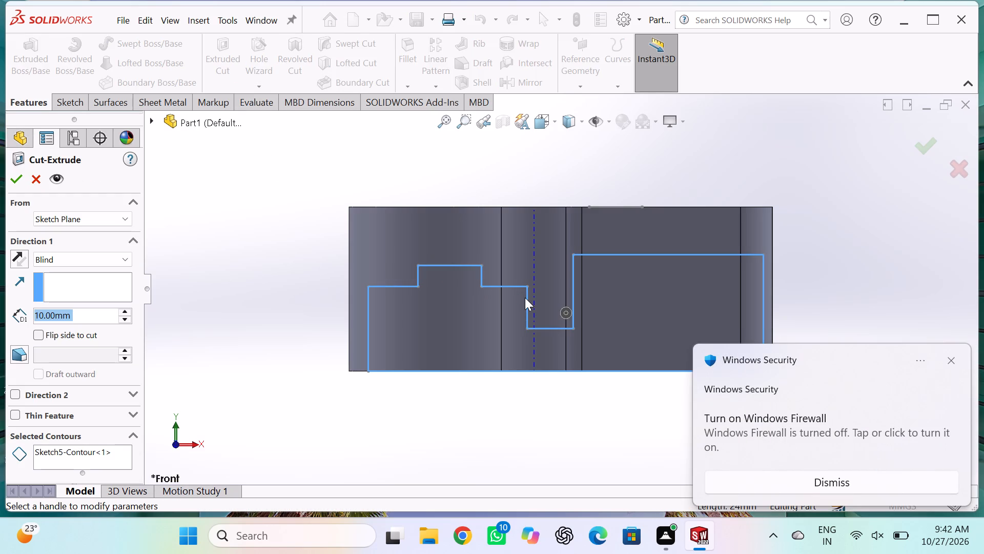
pyautogui.doubleClick(947, 354)
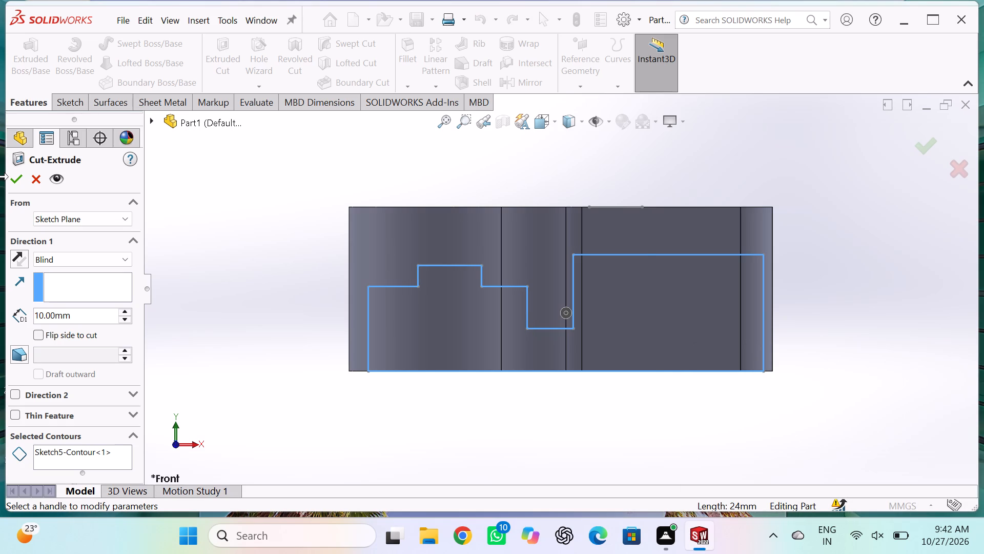
pyautogui.click(42, 333)
pyautogui.moveTo(342, 284); pyautogui.dragTo(352, 310, button='middle')
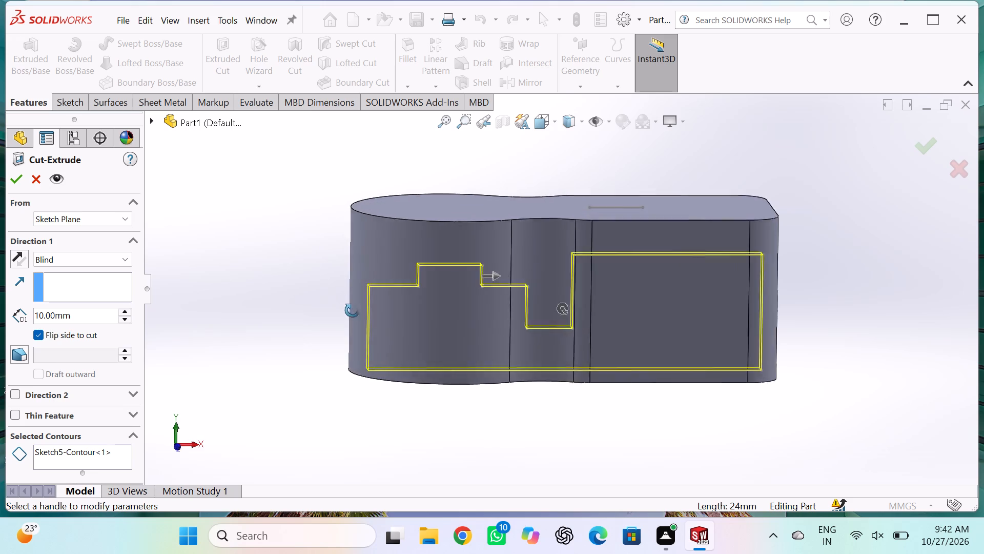
pyautogui.moveTo(352, 310); pyautogui.dragTo(404, 360, button='middle')
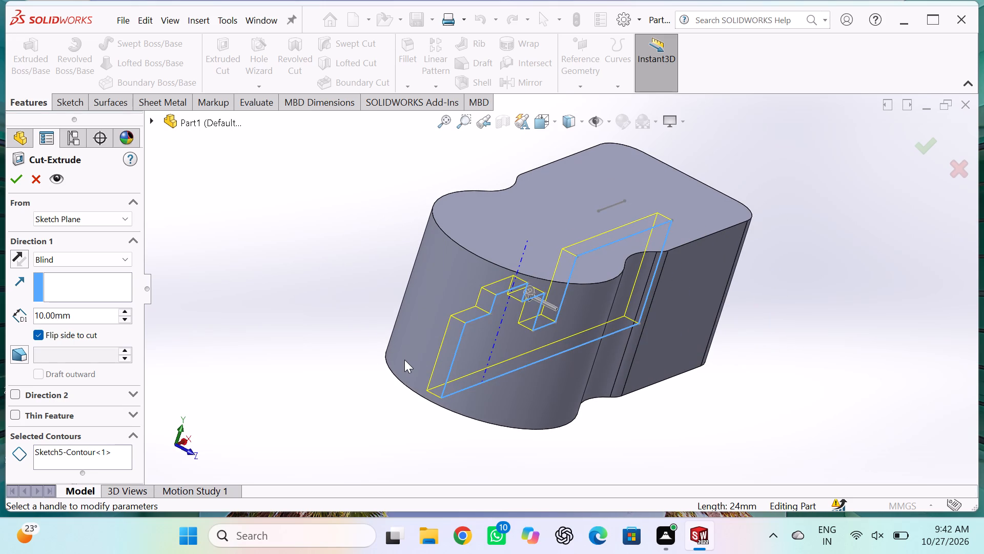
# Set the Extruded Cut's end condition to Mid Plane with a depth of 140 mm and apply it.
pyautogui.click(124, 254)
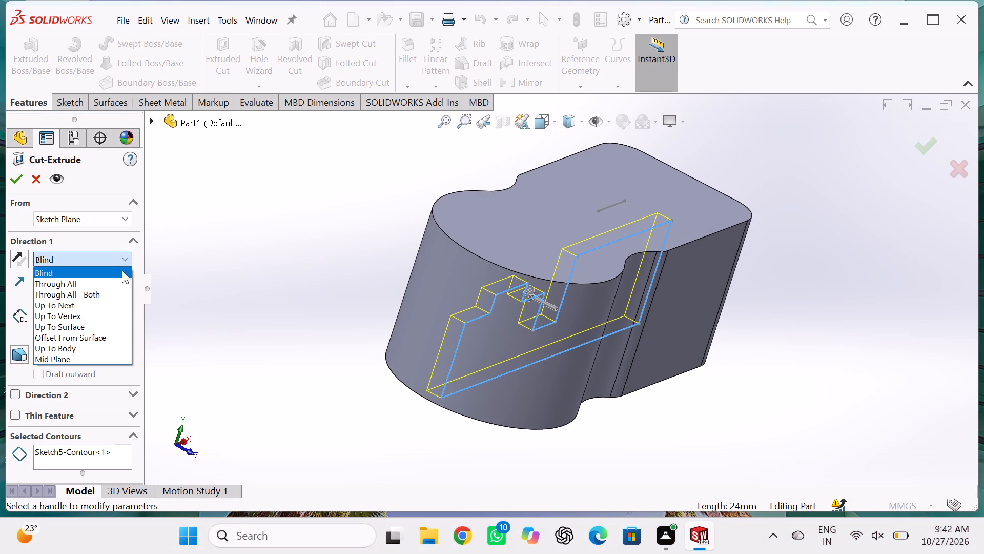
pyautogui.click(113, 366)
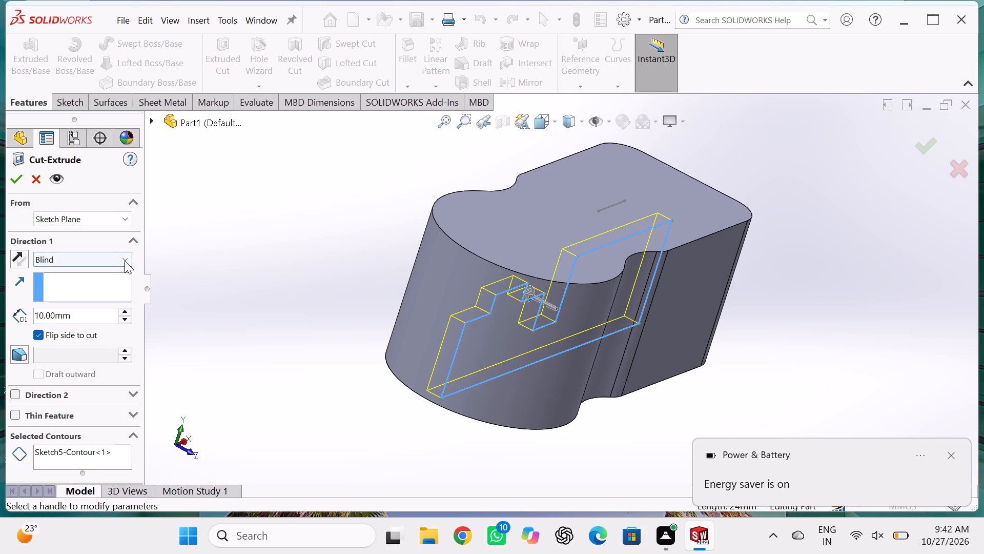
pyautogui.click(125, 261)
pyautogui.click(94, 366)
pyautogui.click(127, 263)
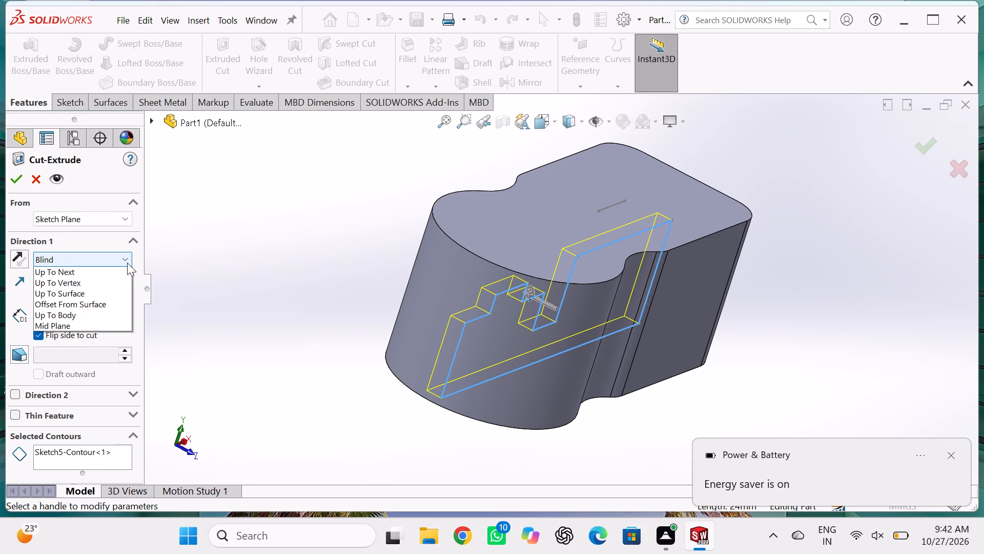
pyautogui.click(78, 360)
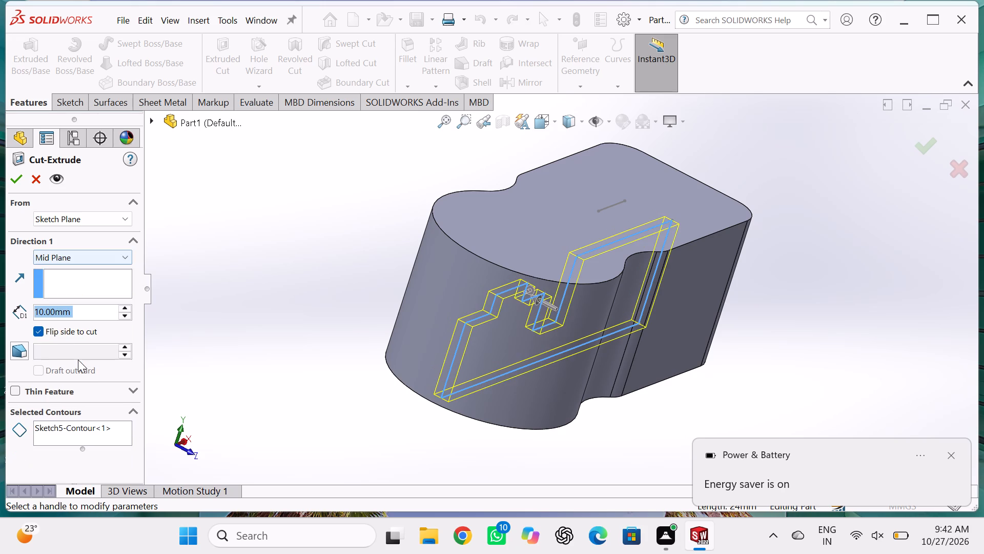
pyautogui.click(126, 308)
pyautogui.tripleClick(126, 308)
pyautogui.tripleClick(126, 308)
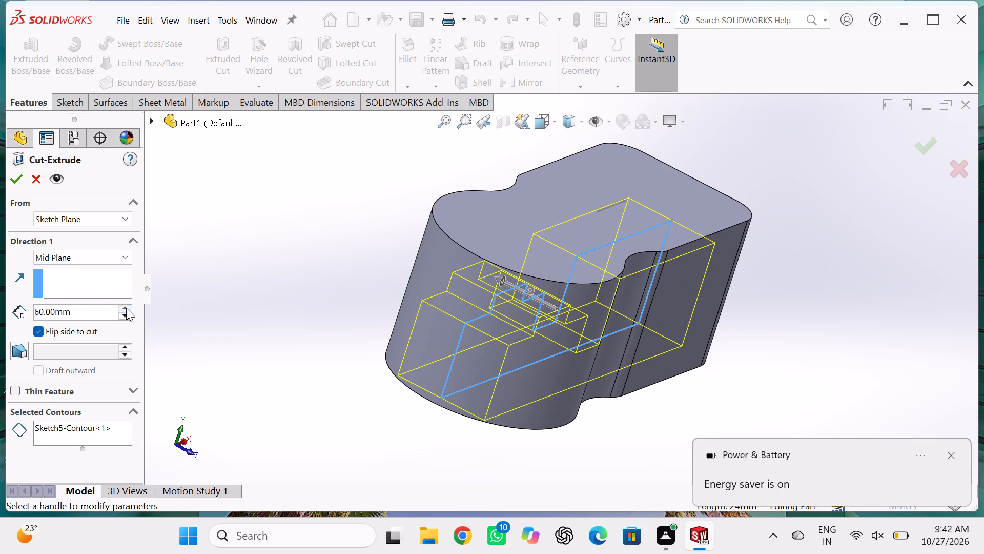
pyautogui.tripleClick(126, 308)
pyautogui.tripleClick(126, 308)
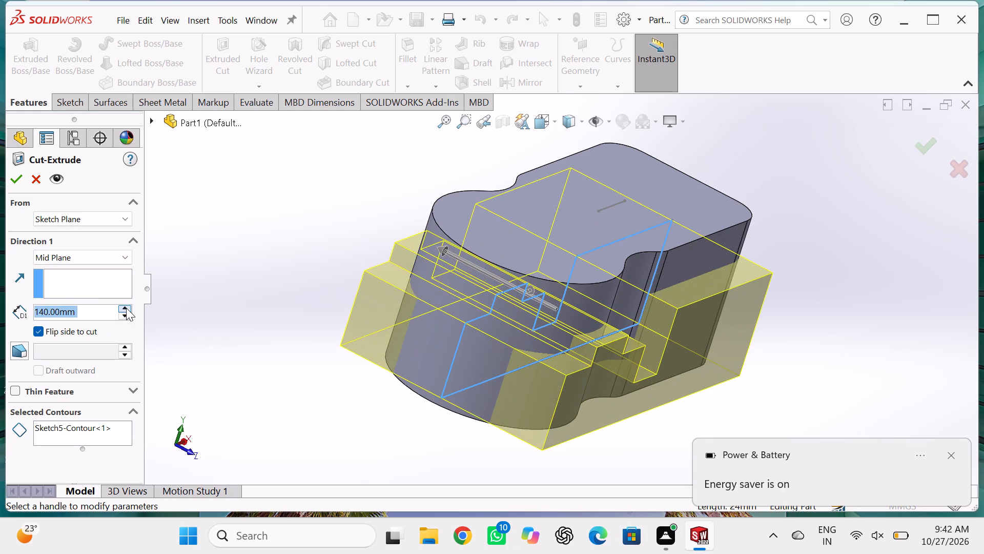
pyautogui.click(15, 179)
# Examine the stepped cut body from the front, ends, top and underside.
pyautogui.moveTo(224, 375); pyautogui.dragTo(183, 342, button='middle')
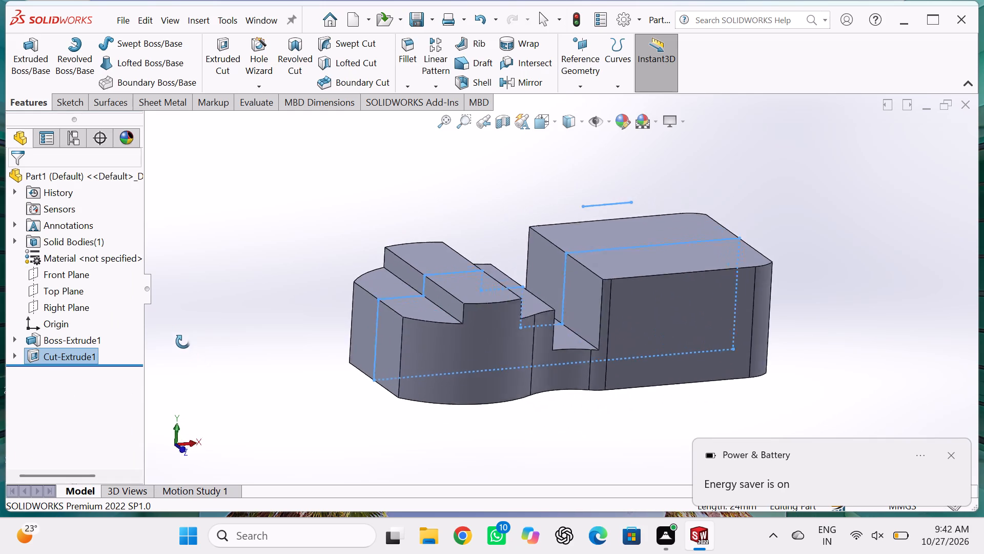
pyautogui.moveTo(183, 342); pyautogui.dragTo(179, 334, button='middle')
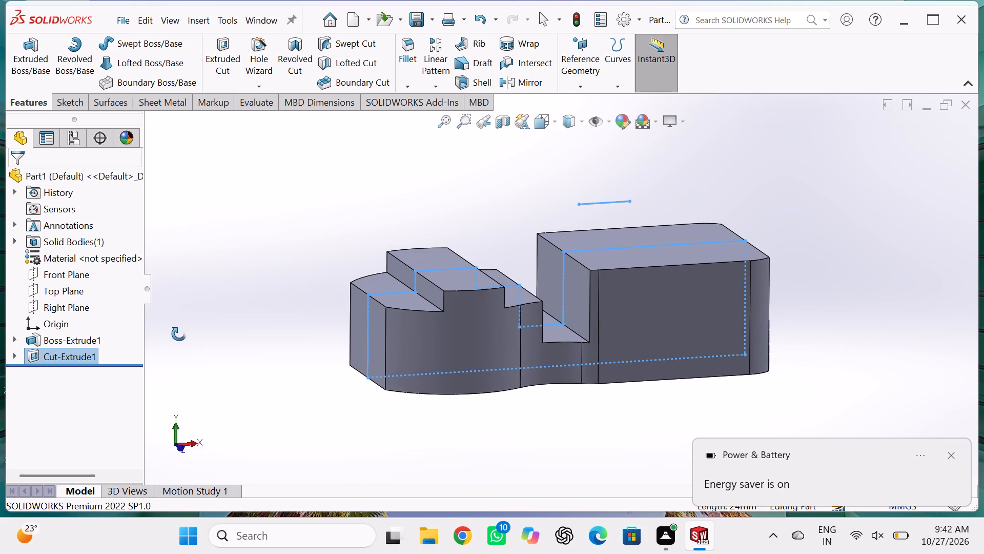
pyautogui.moveTo(179, 334); pyautogui.dragTo(198, 364, button='middle')
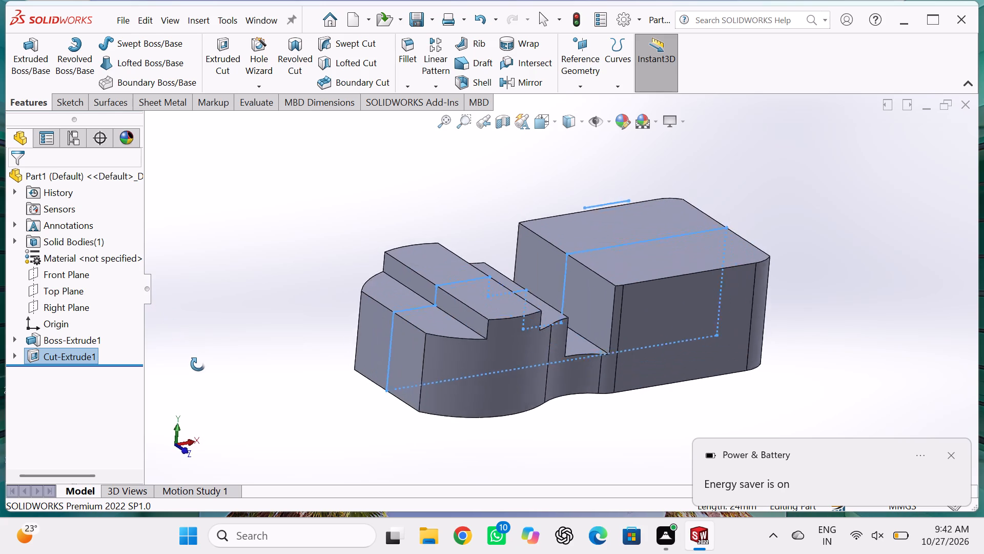
pyautogui.moveTo(198, 364); pyautogui.dragTo(243, 409, button='middle')
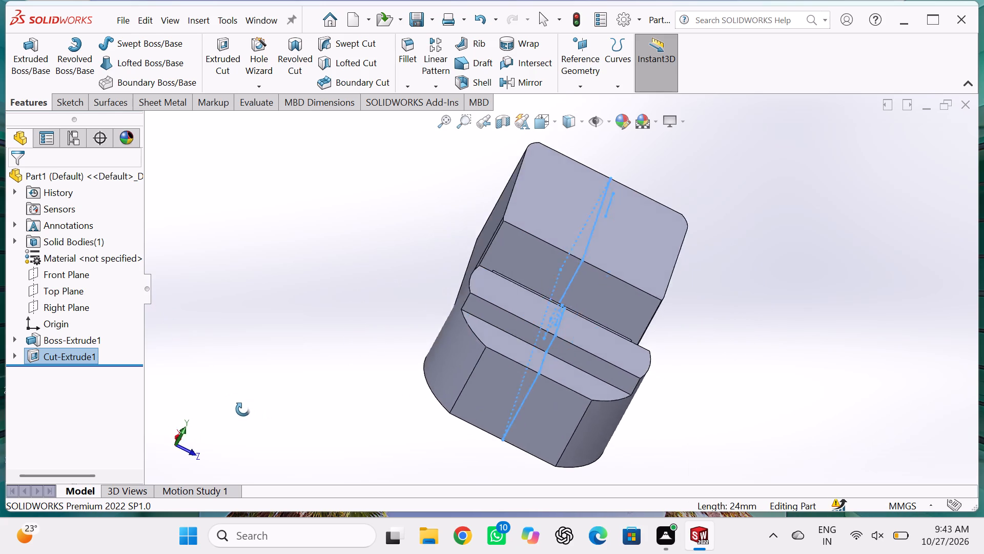
pyautogui.moveTo(243, 409); pyautogui.dragTo(147, 268, button='middle')
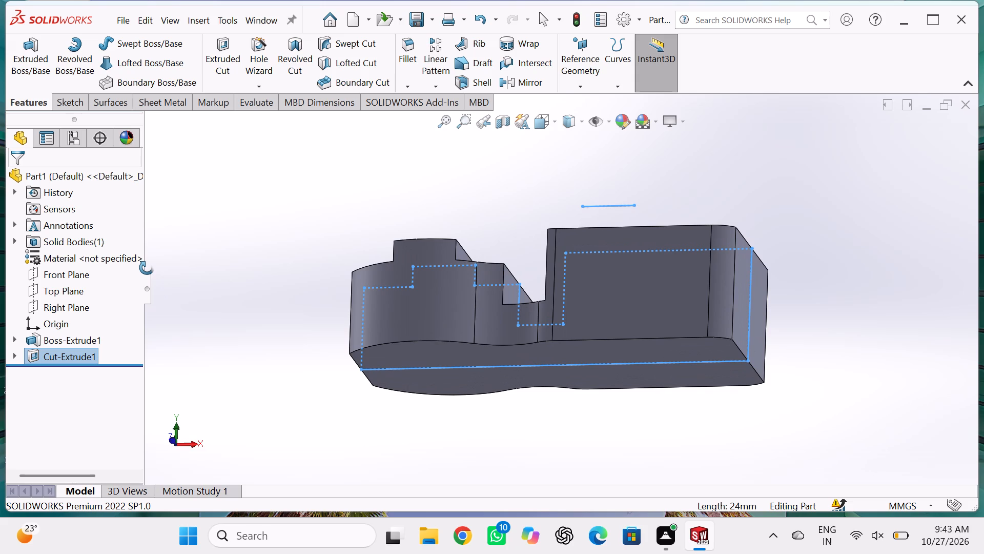
pyautogui.moveTo(147, 268); pyautogui.dragTo(163, 322, button='middle')
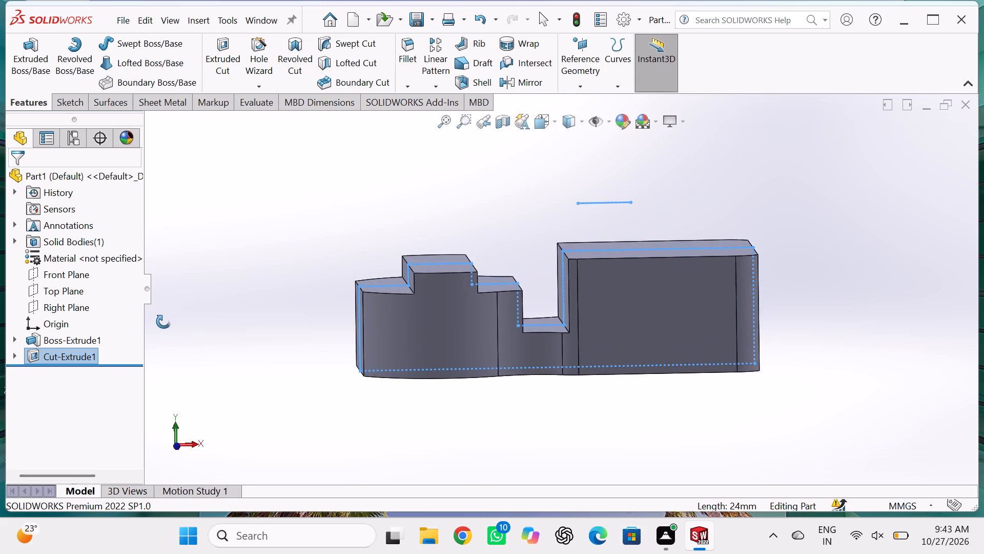
pyautogui.moveTo(163, 322); pyautogui.dragTo(160, 408, button='middle')
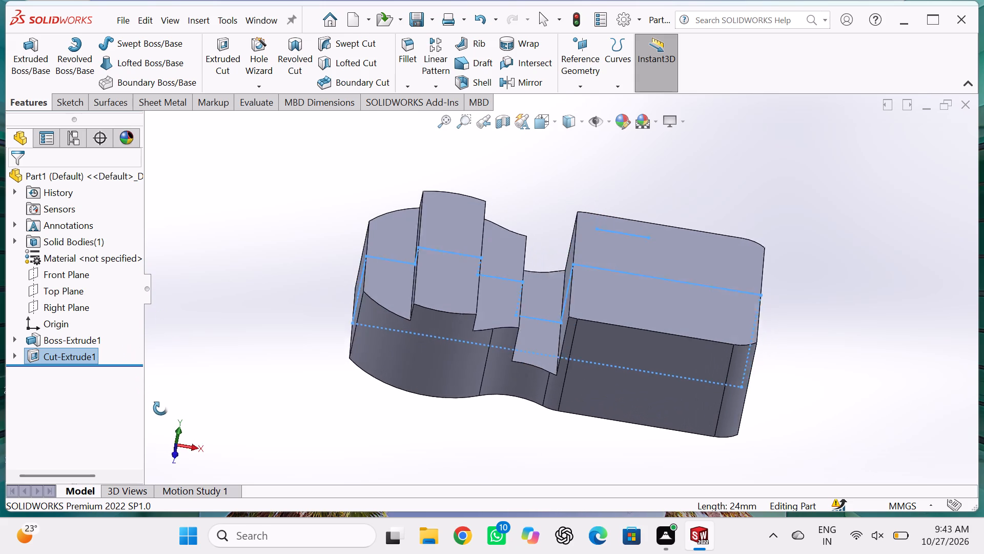
pyautogui.moveTo(160, 408); pyautogui.dragTo(141, 309, button='middle')
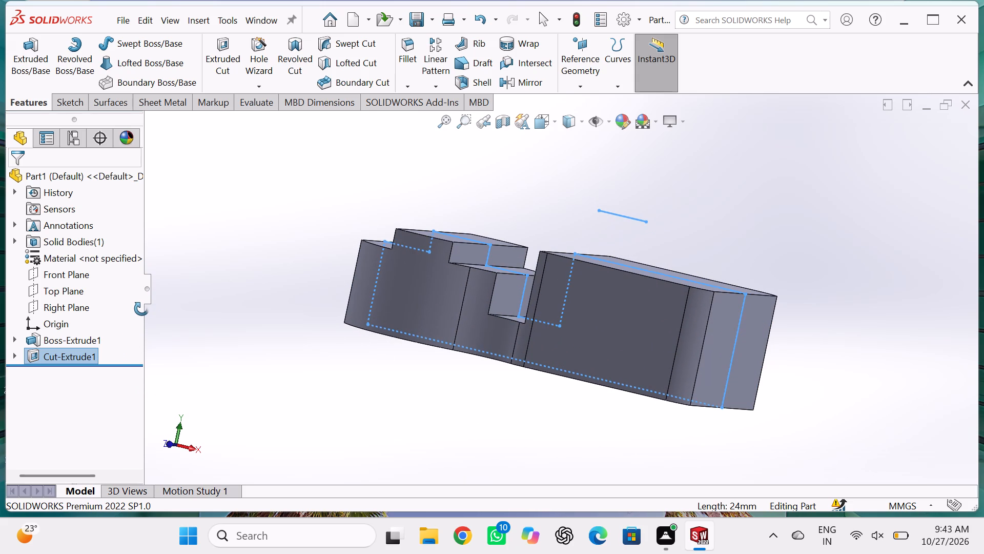
pyautogui.moveTo(141, 309); pyautogui.dragTo(155, 338, button='middle')
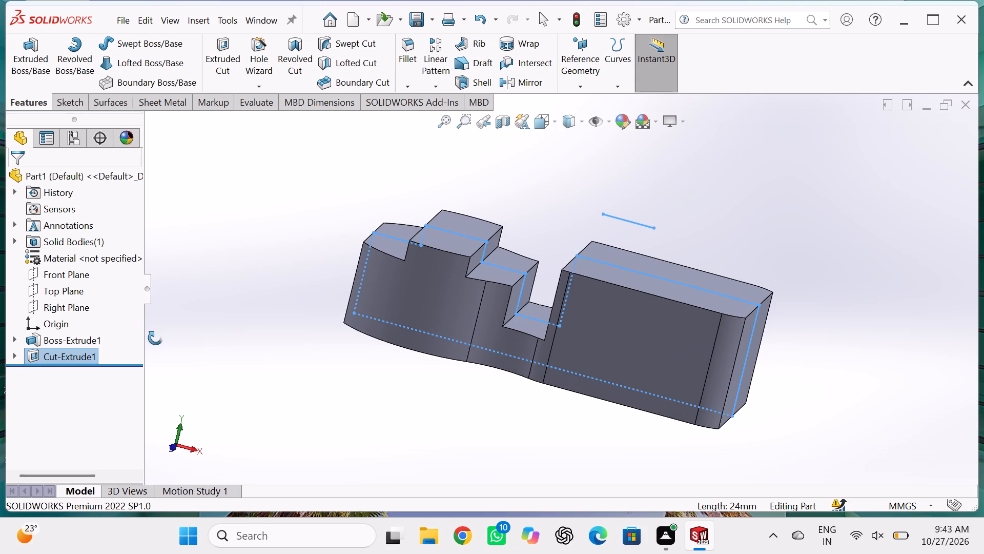
pyautogui.moveTo(155, 338); pyautogui.dragTo(179, 340, button='middle')
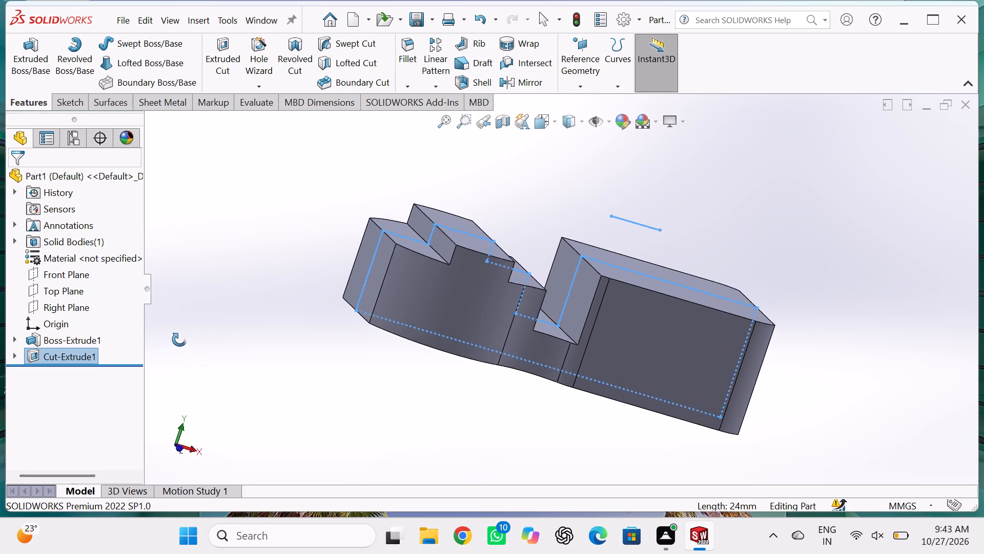
pyautogui.moveTo(179, 340); pyautogui.dragTo(173, 276, button='middle')
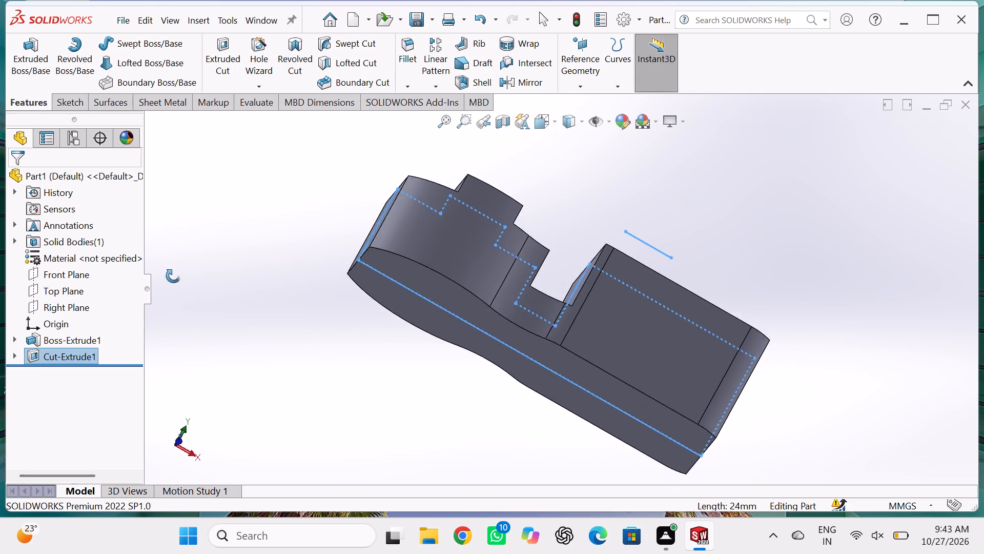
pyautogui.moveTo(173, 276); pyautogui.dragTo(165, 352, button='middle')
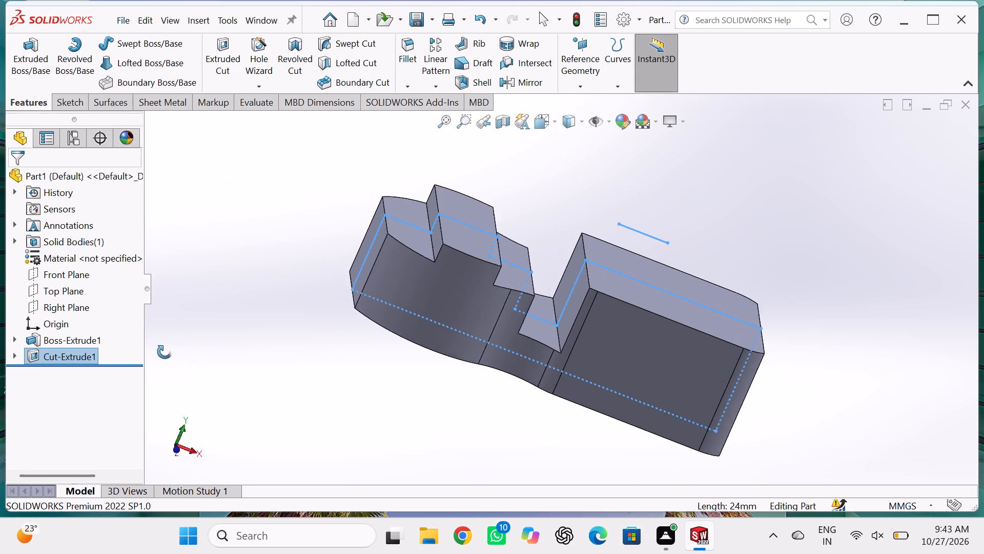
pyautogui.moveTo(165, 352); pyautogui.dragTo(147, 331, button='middle')
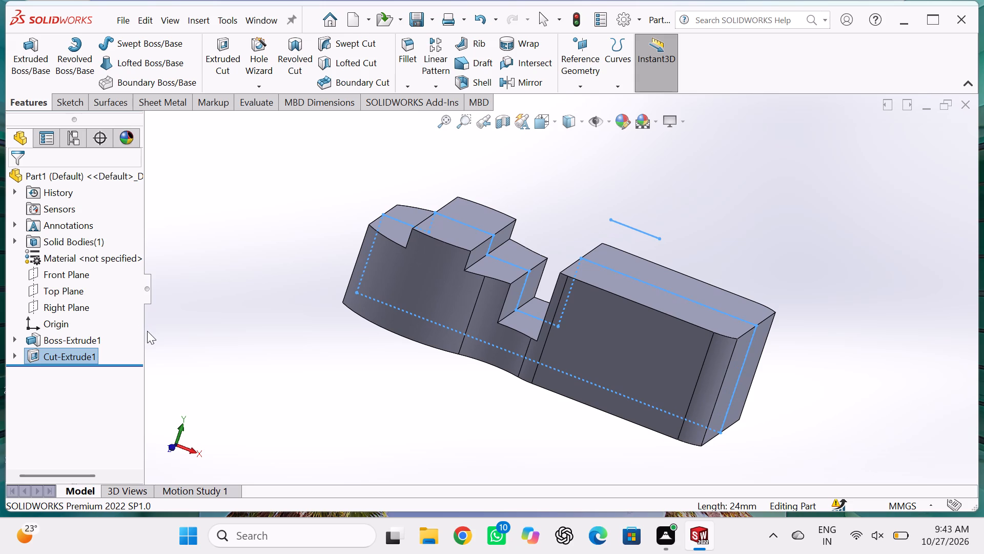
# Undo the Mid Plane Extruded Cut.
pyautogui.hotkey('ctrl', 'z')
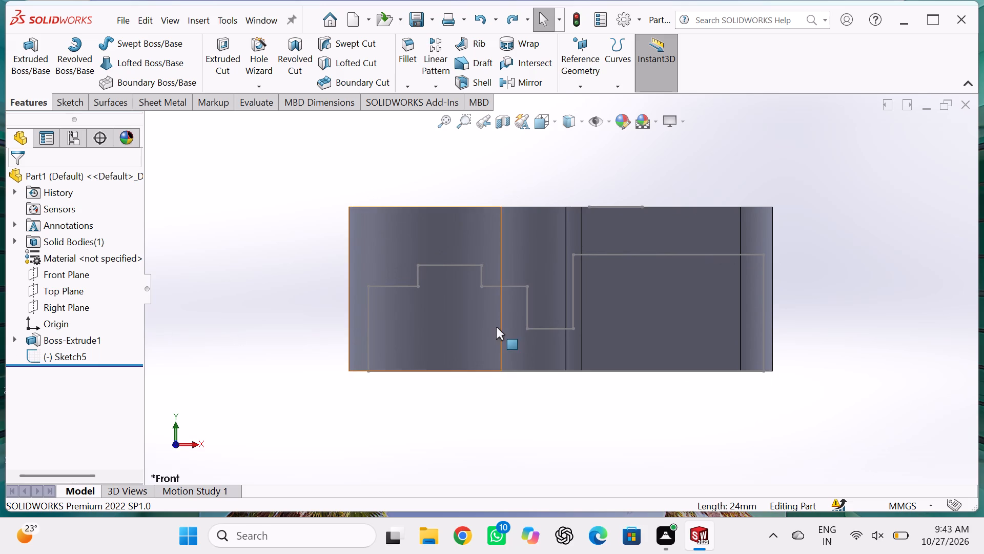
# Reopen Sketch5 and draw a horizontal line from the 48 mm side to the body's outer edge, continuing about 9 mm down to the base corner.
pyautogui.tripleClick(368, 330)
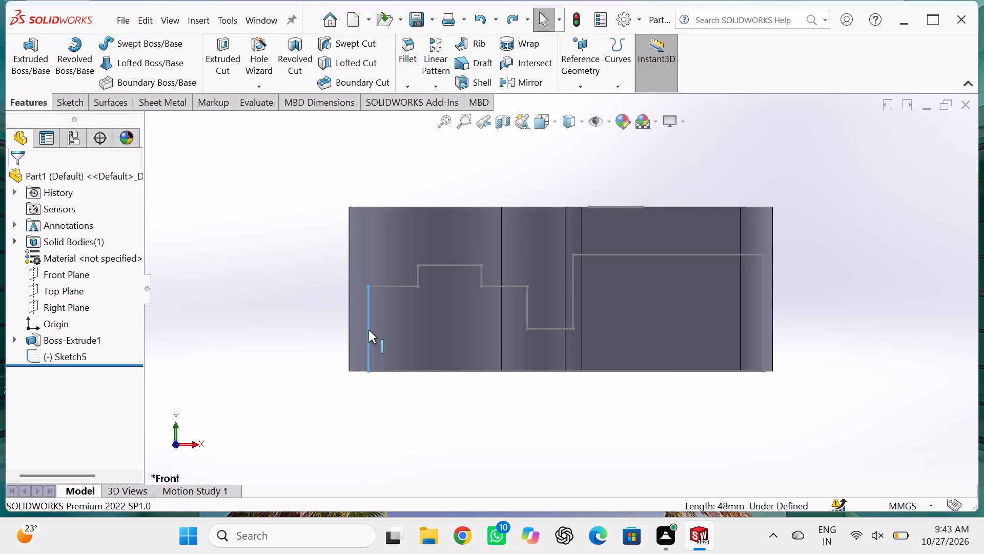
pyautogui.doubleClick(368, 330)
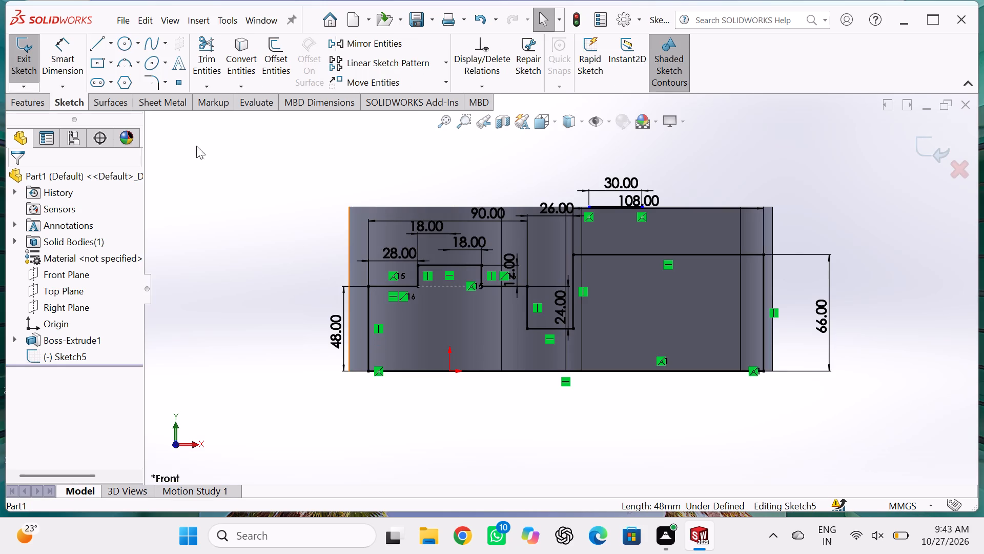
pyautogui.click(95, 46)
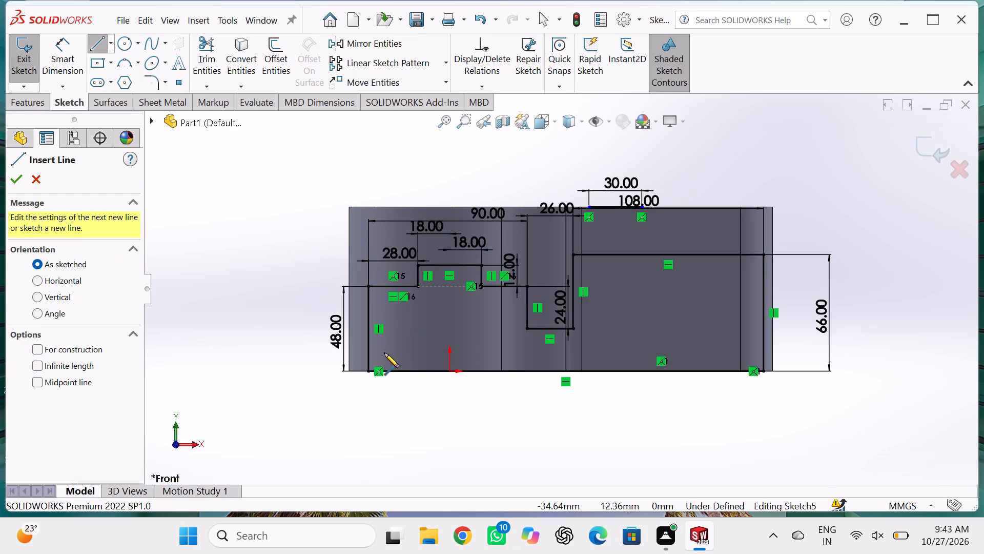
pyautogui.doubleClick(369, 353)
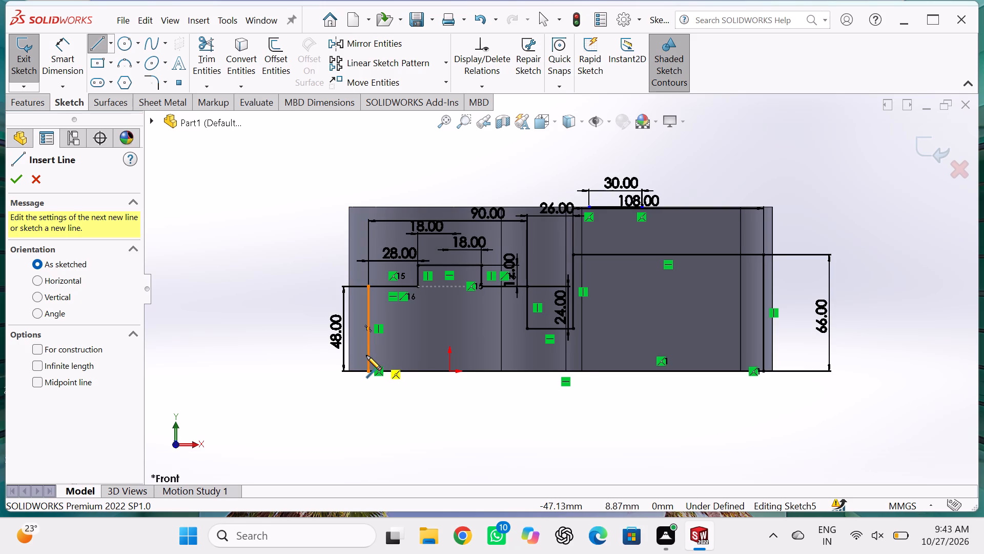
pyautogui.click(366, 355)
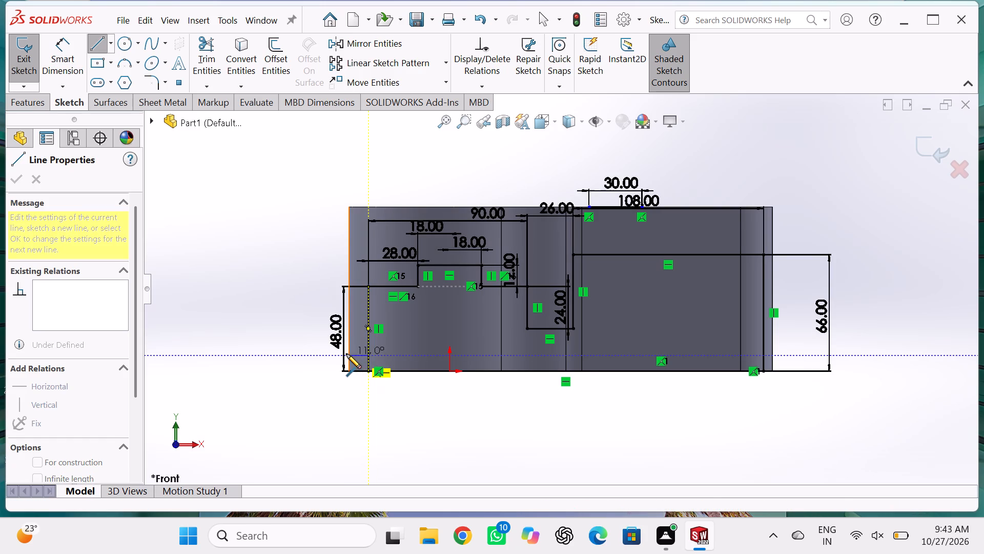
pyautogui.click(347, 354)
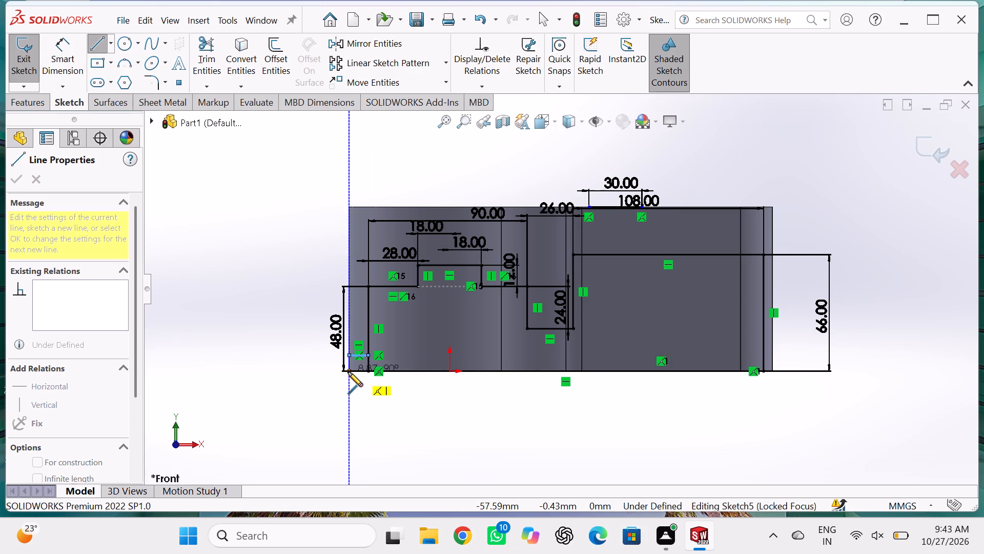
pyautogui.click(348, 372)
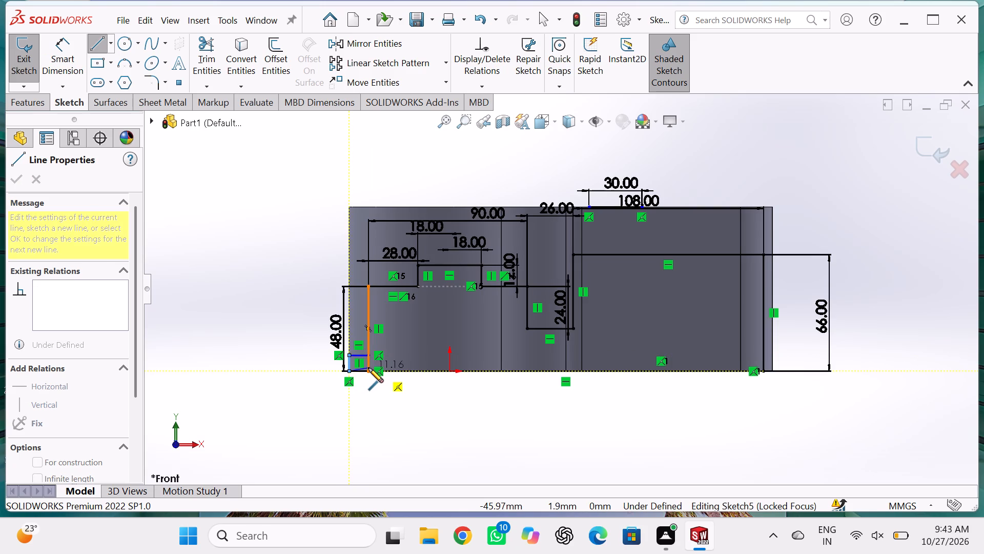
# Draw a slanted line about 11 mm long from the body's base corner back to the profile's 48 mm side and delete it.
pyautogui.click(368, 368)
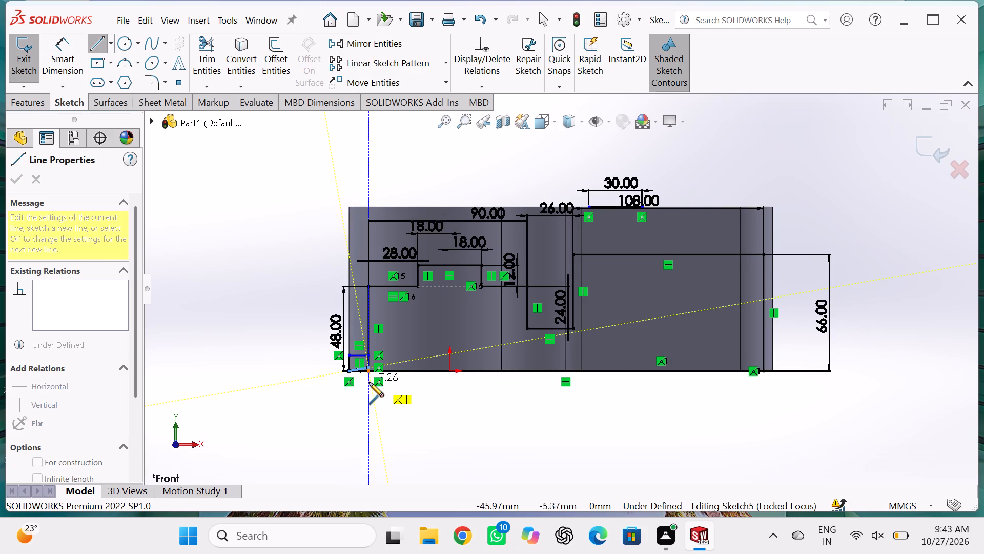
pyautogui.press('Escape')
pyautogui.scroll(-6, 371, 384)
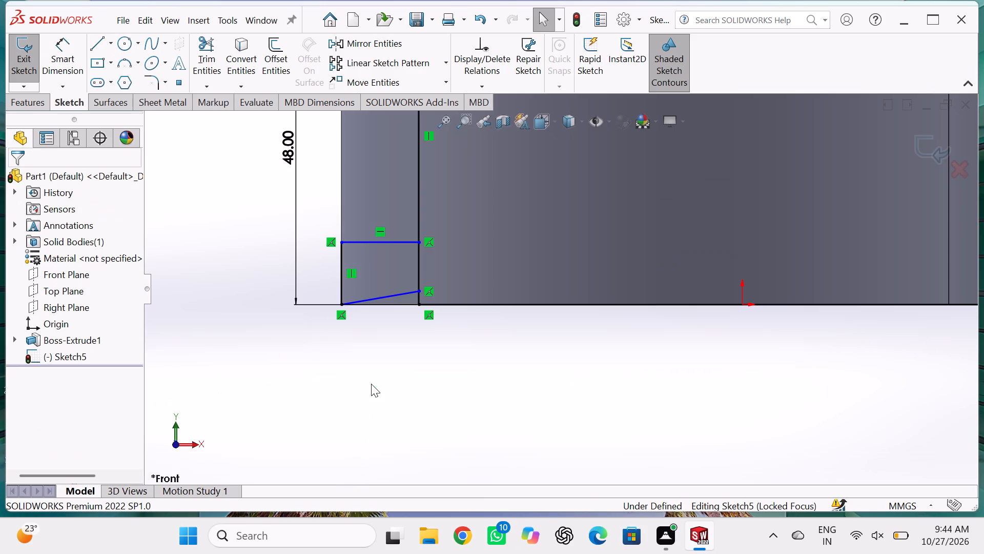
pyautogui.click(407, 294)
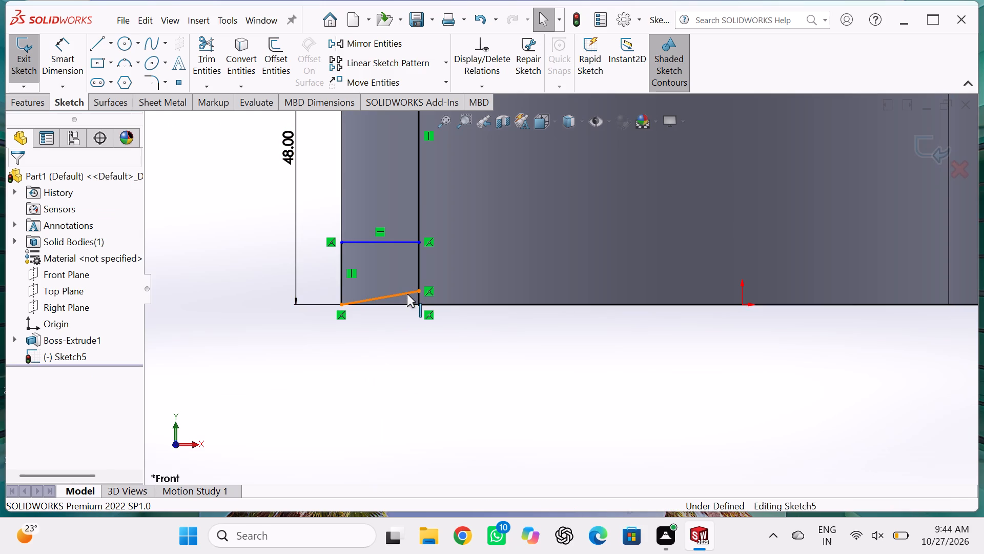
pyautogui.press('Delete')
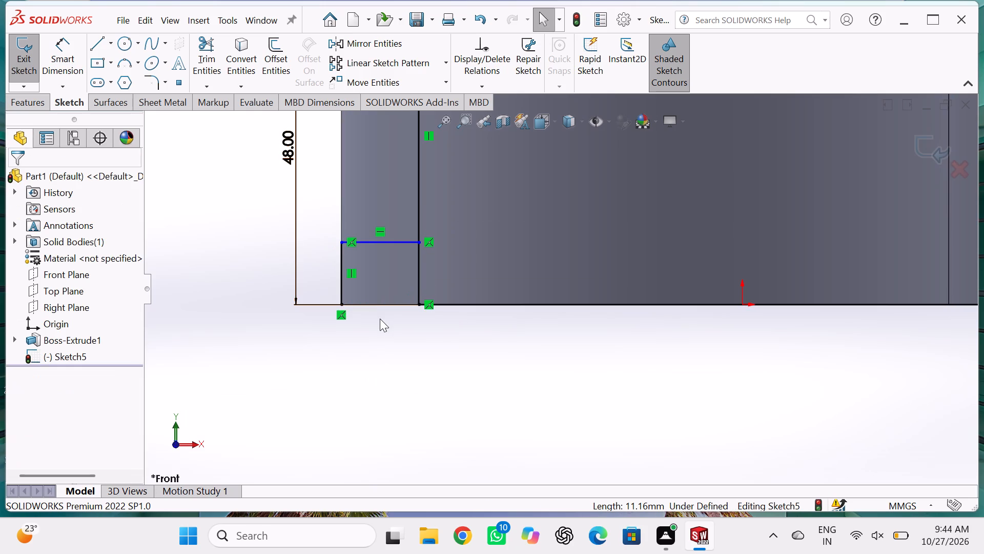
# Close the small rectangle with a horizontal base line from the body's corner to the foot of the profile's 48 mm side.
pyautogui.click(99, 46)
pyautogui.click(340, 302)
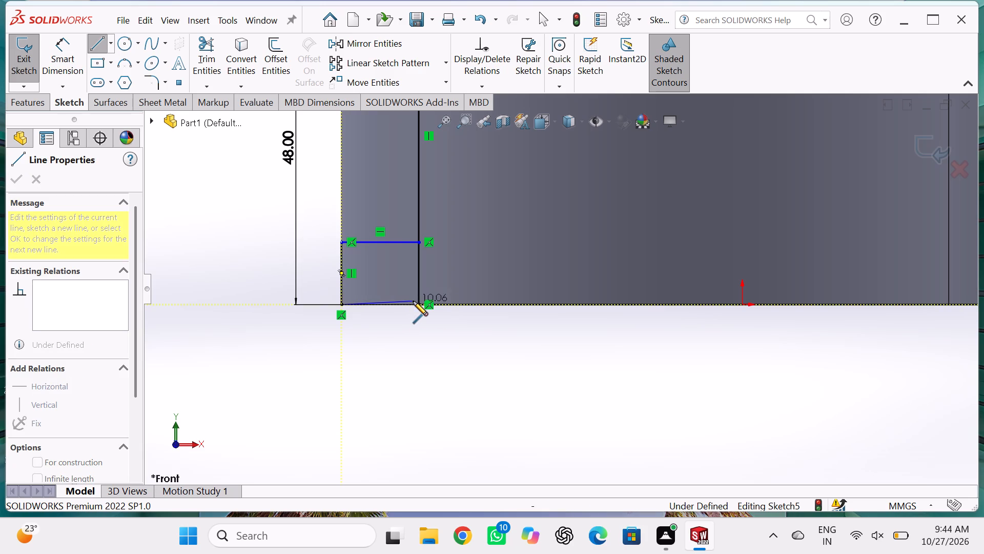
pyautogui.click(420, 305)
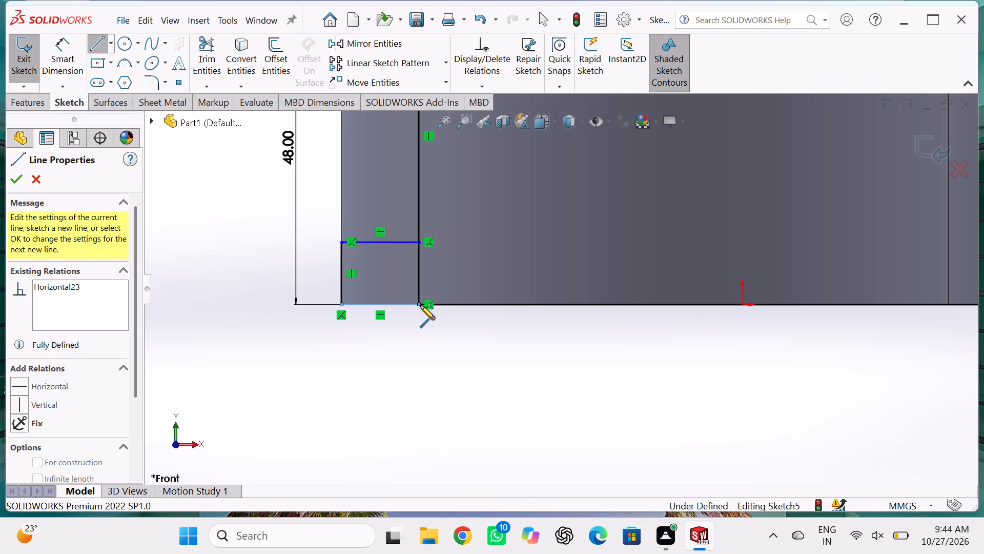
# Trim away the lower segment of the profile's 48 mm side where it borders the small base rectangle.
pyautogui.rightClick(279, 281)
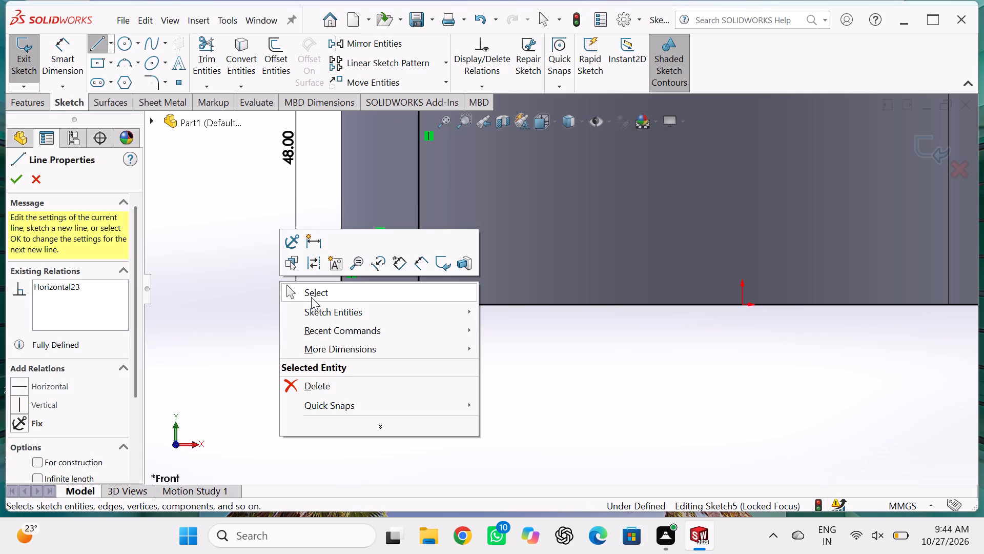
pyautogui.doubleClick(323, 296)
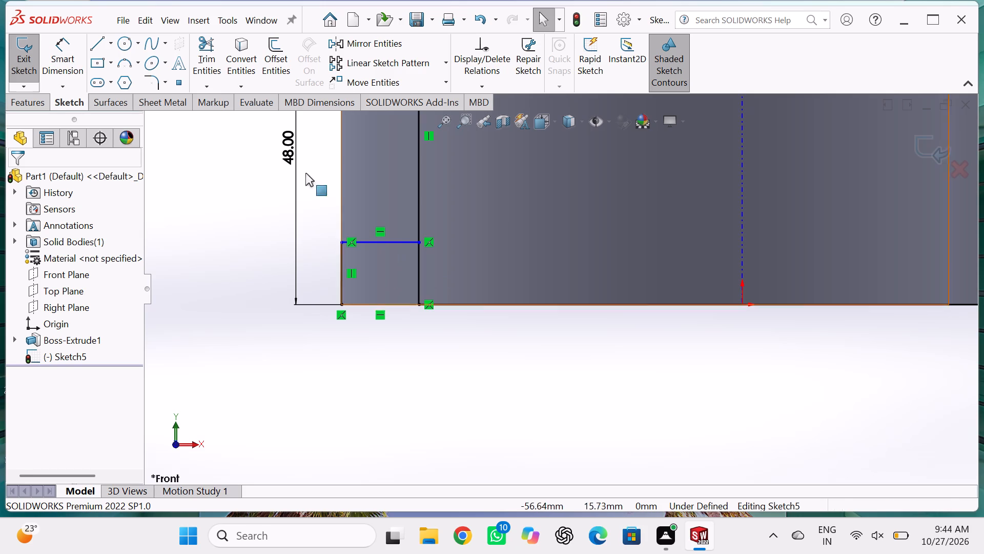
pyautogui.click(204, 40)
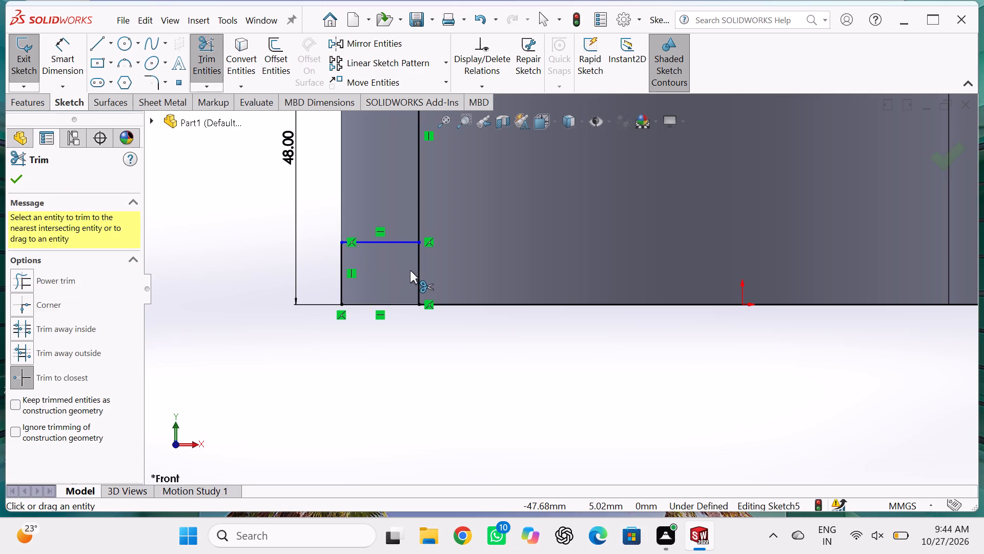
pyautogui.click(420, 275)
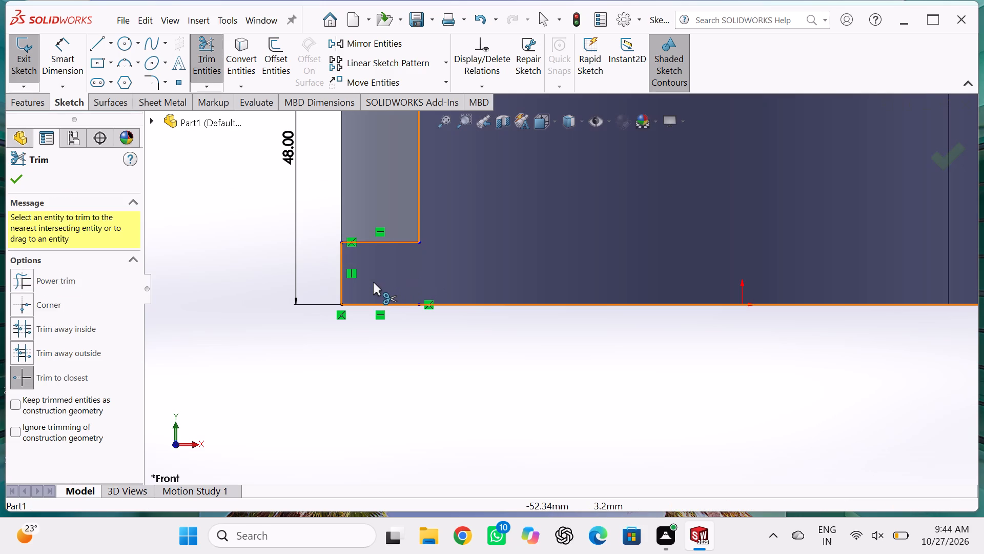
# Draw a horizontal line about 5 mm long from the 66 mm side to the body's outer edge, about 9 mm above the base.
pyautogui.scroll(4, 373, 282)
pyautogui.scroll(3, 764, 177)
pyautogui.scroll(-2, 784, 181)
pyautogui.scroll(3, 824, 182)
pyautogui.scroll(-1, 798, 307)
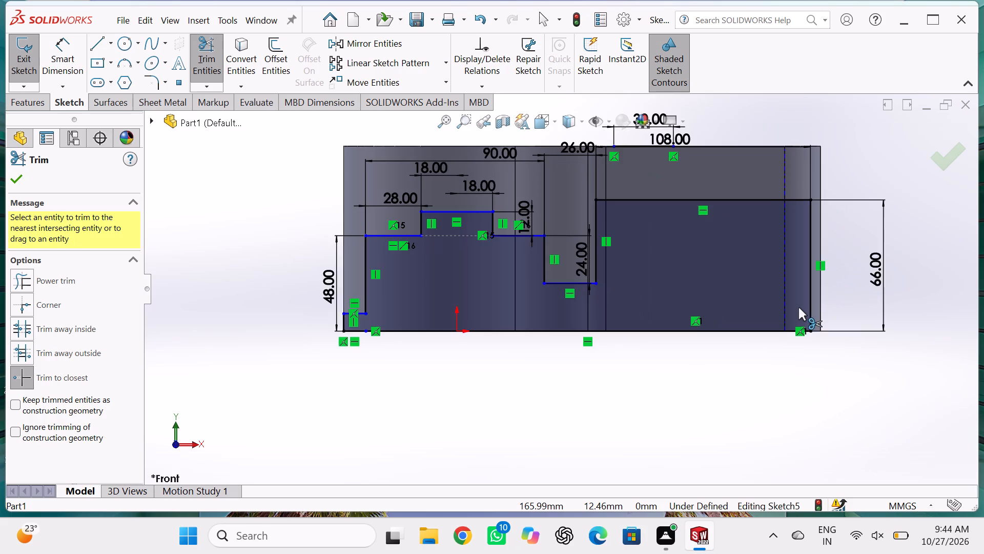
pyautogui.scroll(-2, 798, 307)
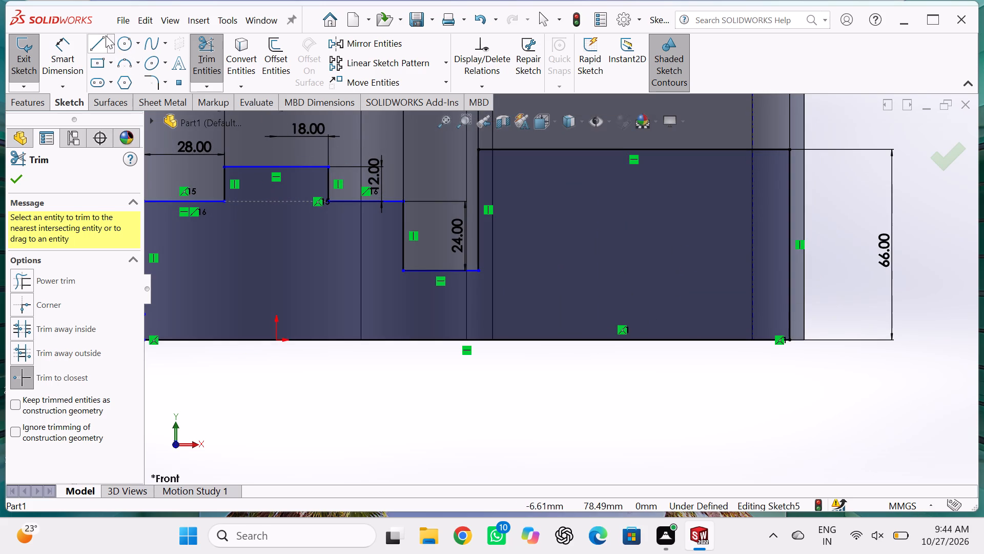
pyautogui.click(94, 39)
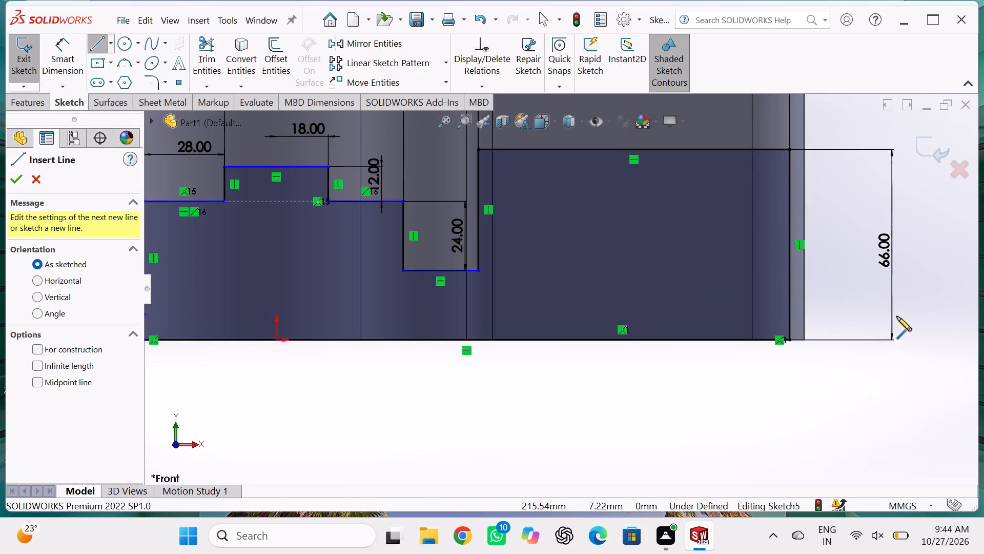
pyautogui.click(789, 313)
pyautogui.click(805, 313)
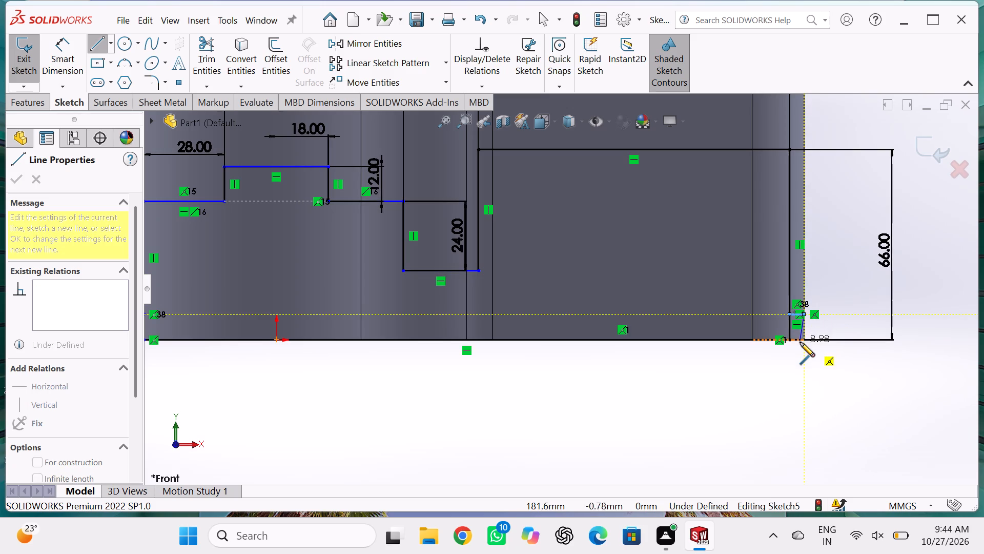
pyautogui.doubleClick(804, 339)
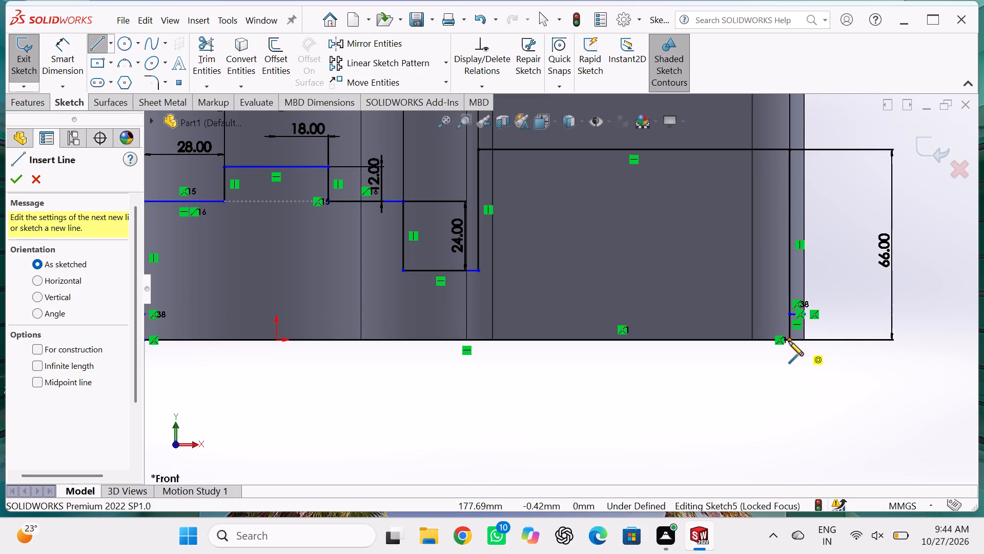
pyautogui.doubleClick(789, 341)
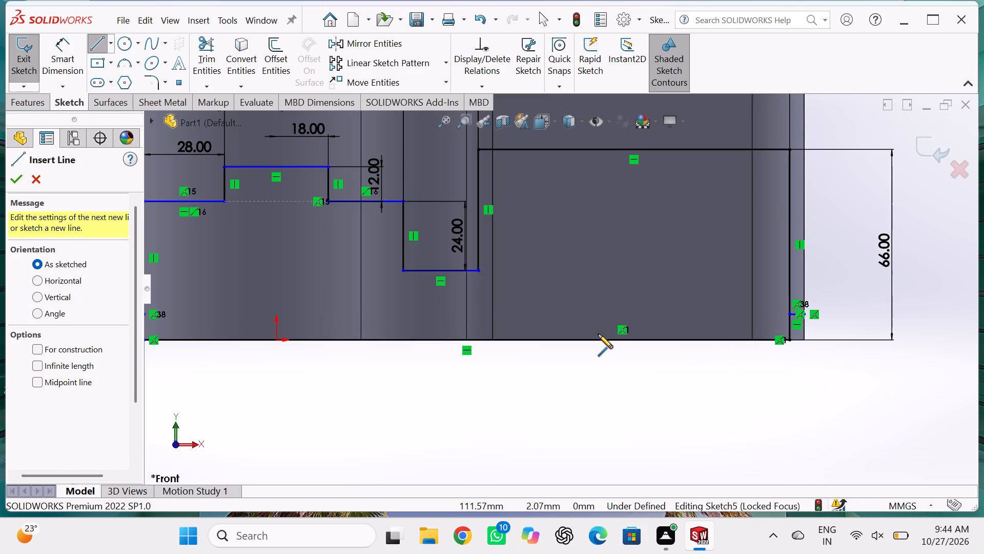
# Trim away the segment of the profile's 66 mm side below the new short horizontal line.
pyautogui.click(218, 68)
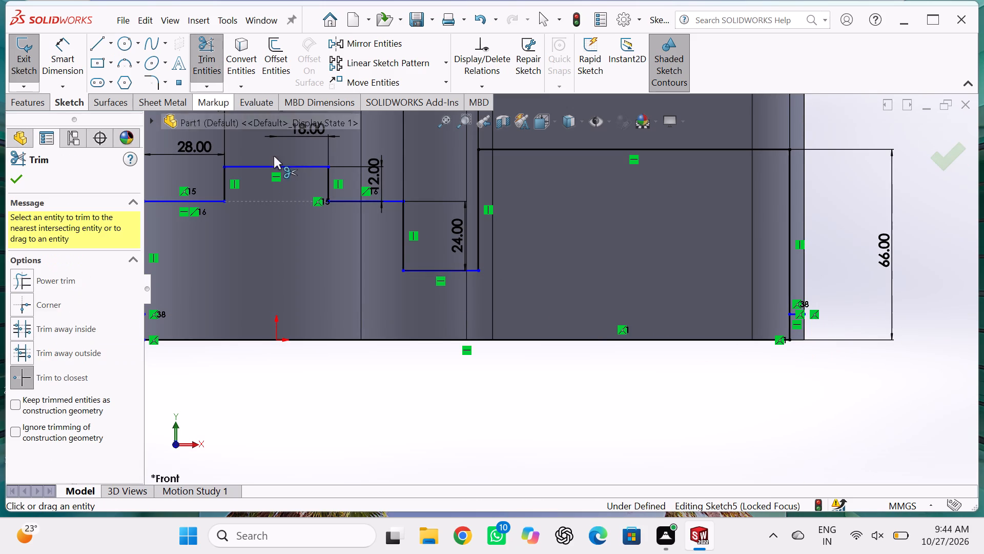
pyautogui.click(790, 329)
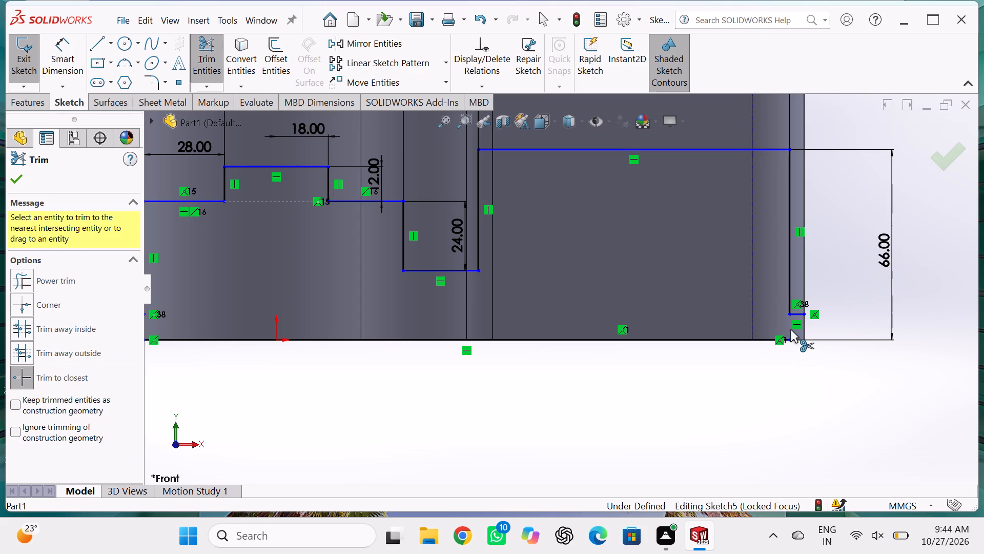
# Draw a vertical line about 9 mm down the body's outer edge and a 5 mm base line back to the profile's bottom line.
pyautogui.scroll(3, 577, 312)
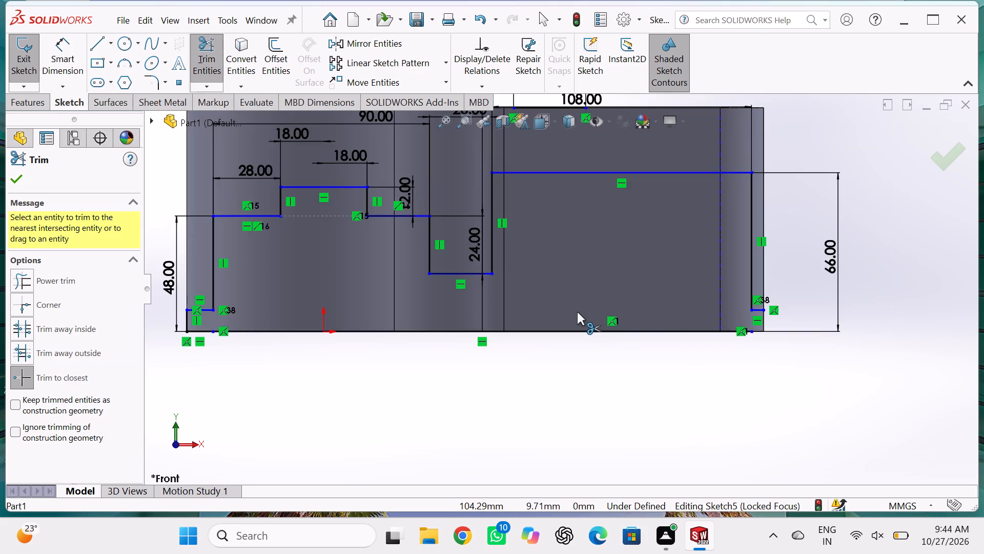
pyautogui.scroll(-7, 506, 260)
pyautogui.scroll(4, 522, 278)
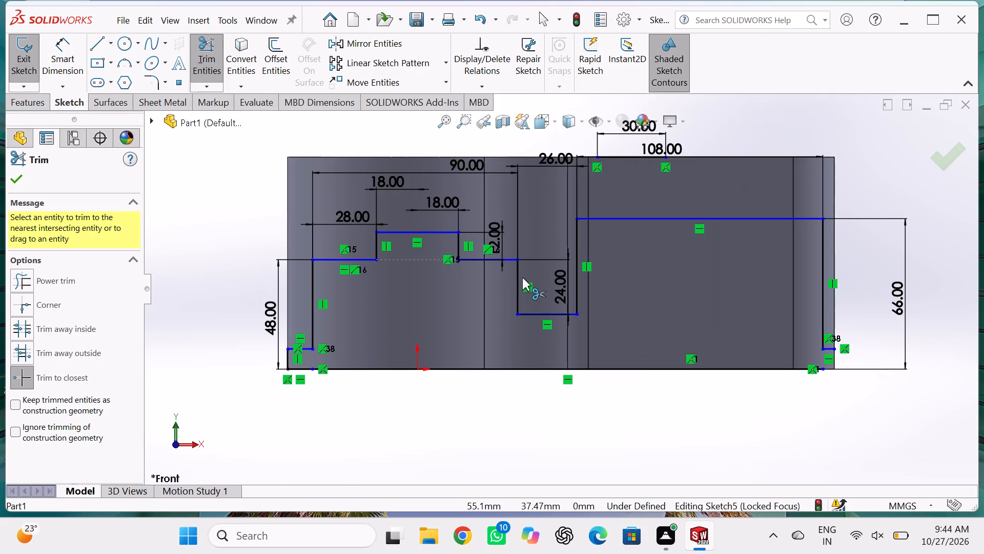
pyautogui.scroll(-6, 824, 396)
pyautogui.scroll(-2, 709, 337)
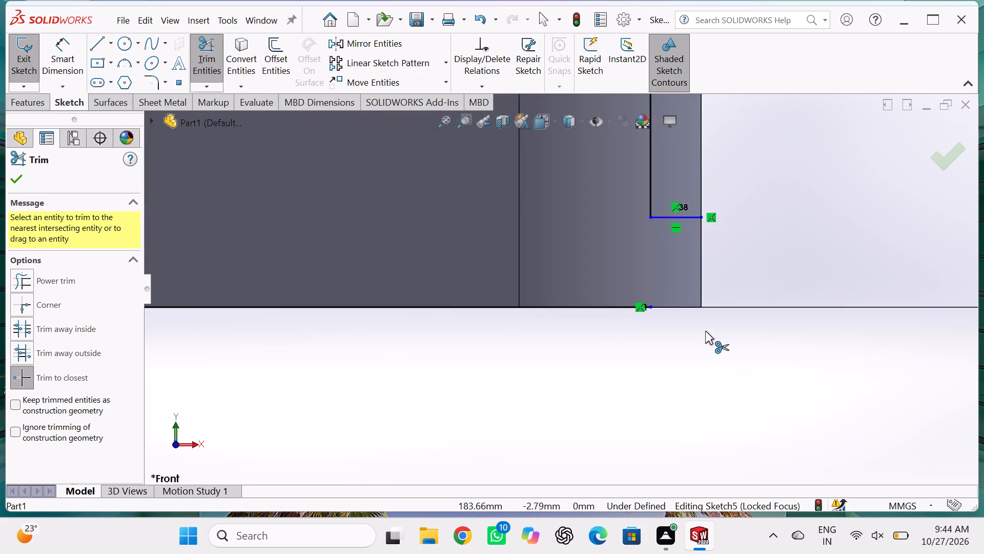
pyautogui.scroll(-2, 675, 308)
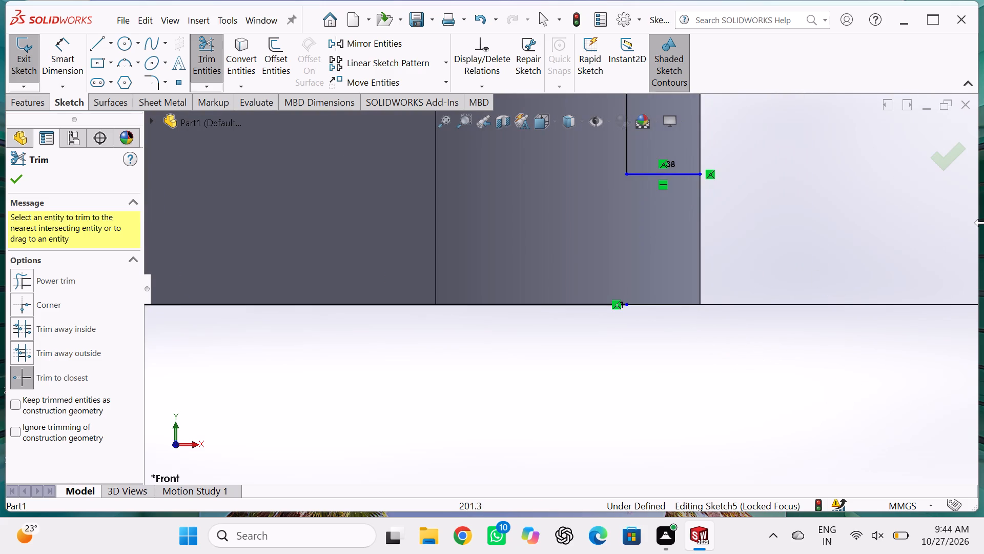
pyautogui.click(99, 38)
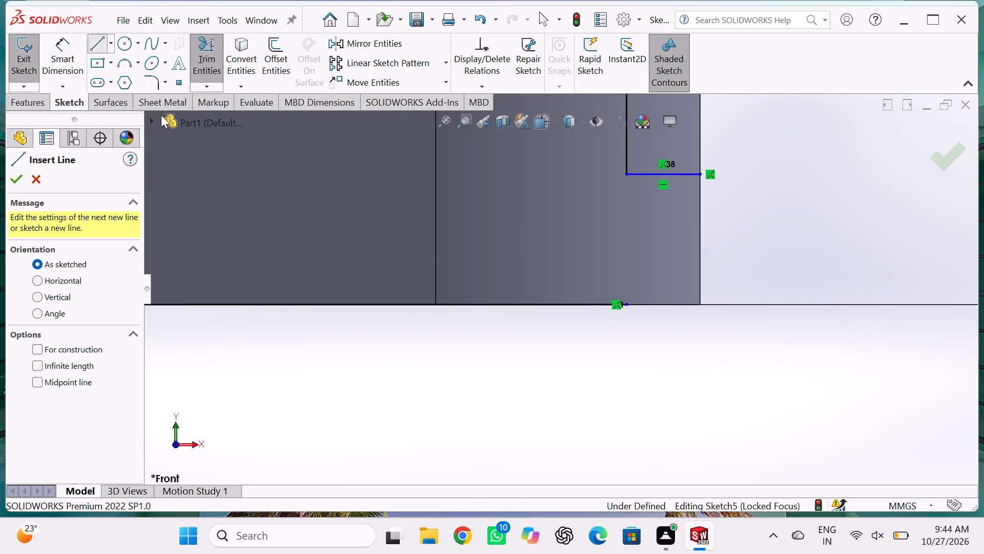
pyautogui.click(701, 175)
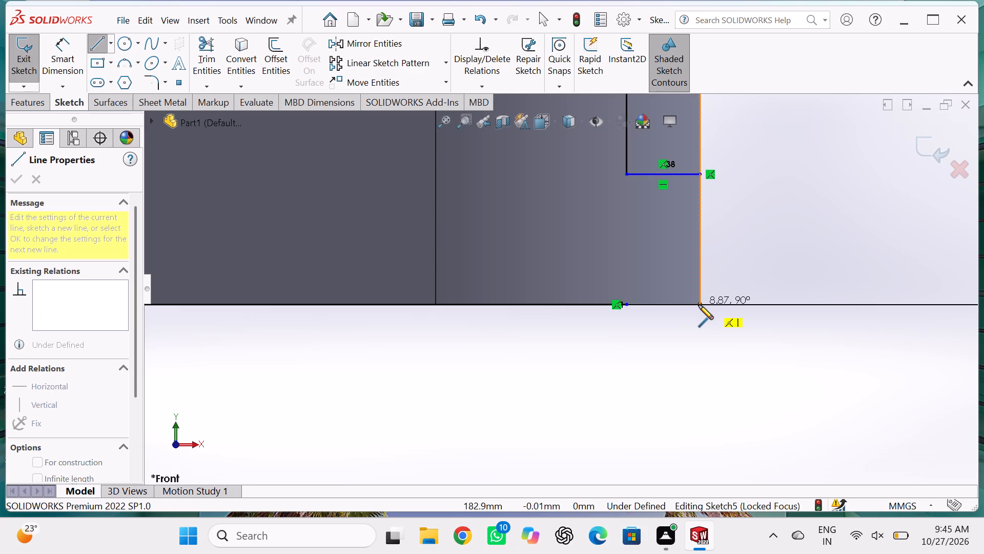
pyautogui.click(699, 305)
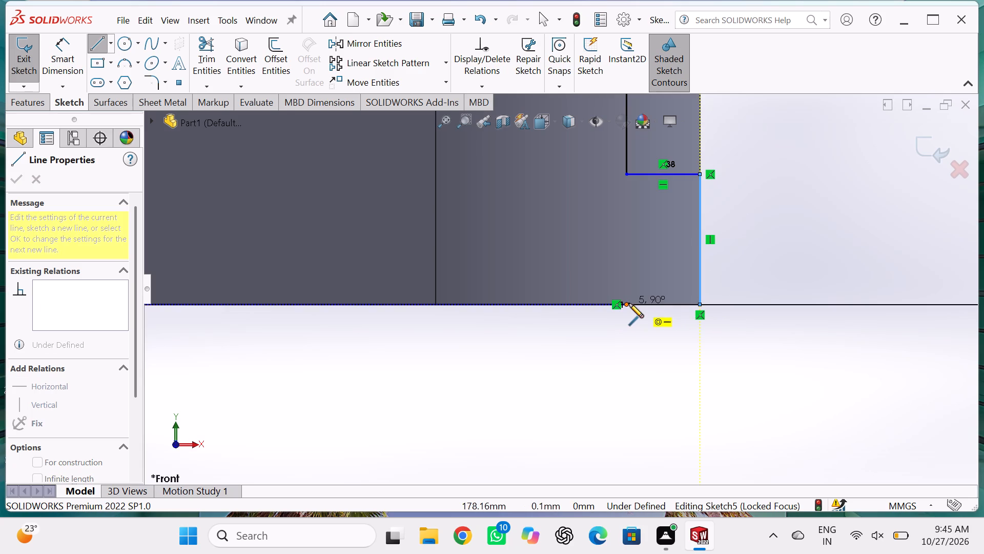
pyautogui.click(624, 303)
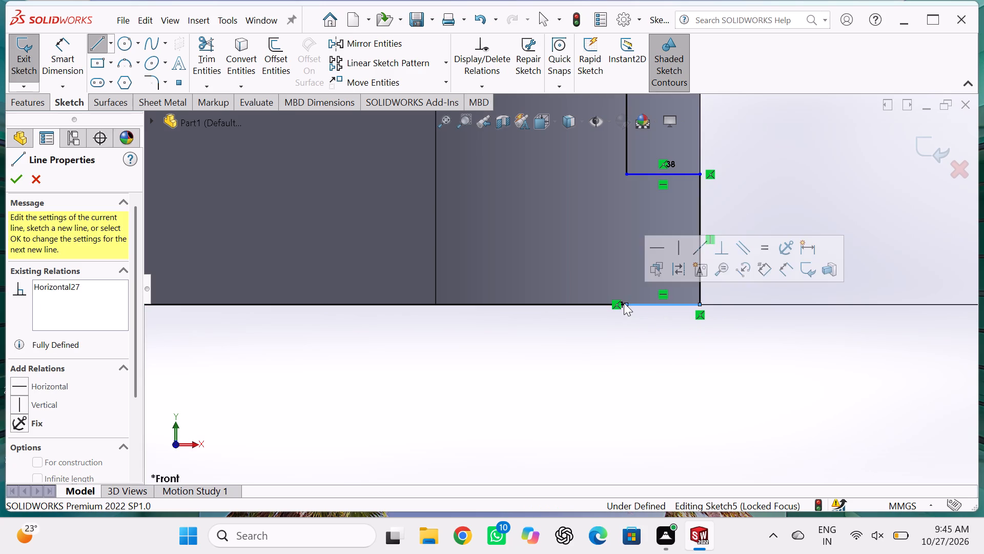
pyautogui.rightClick(813, 180)
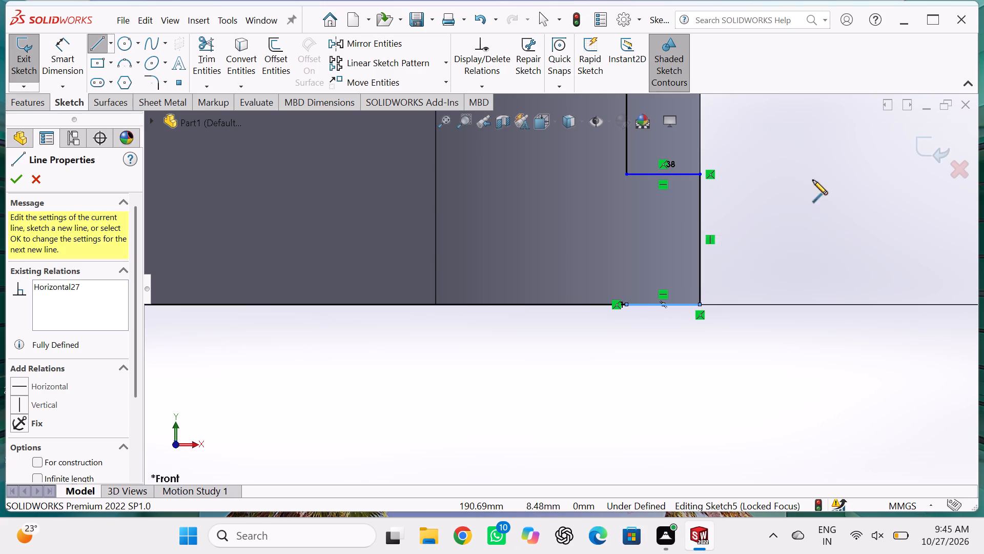
pyautogui.click(825, 190)
# Dimension the height of the small base step beside the 48 mm side as 10 mm.
pyautogui.scroll(2, 744, 210)
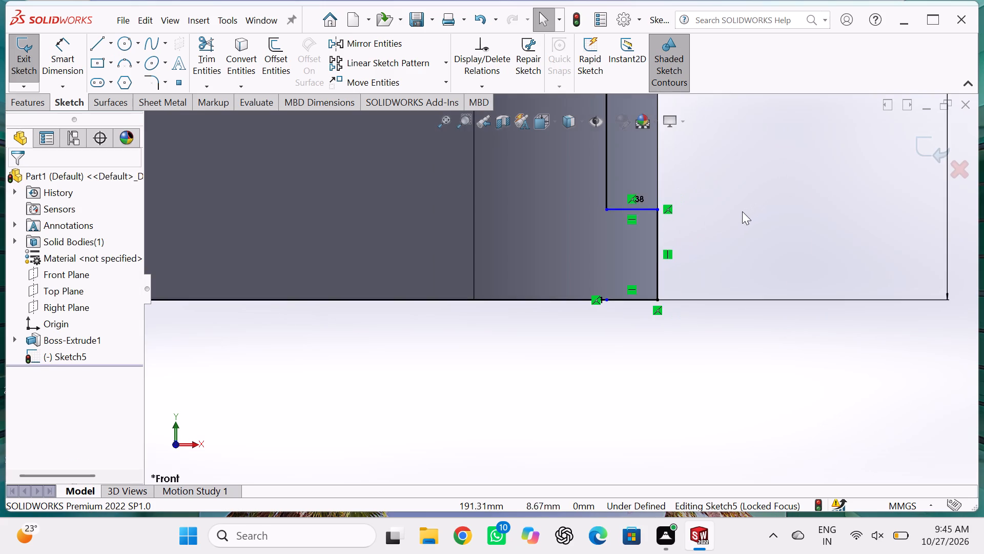
pyautogui.scroll(10, 734, 221)
pyautogui.scroll(-2, 531, 244)
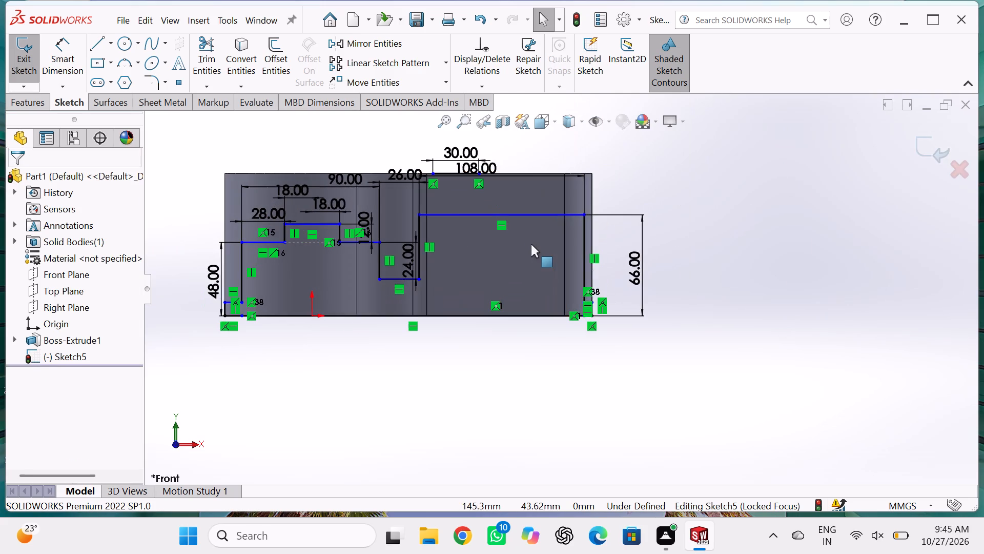
pyautogui.scroll(3, 531, 244)
pyautogui.scroll(-10, 333, 276)
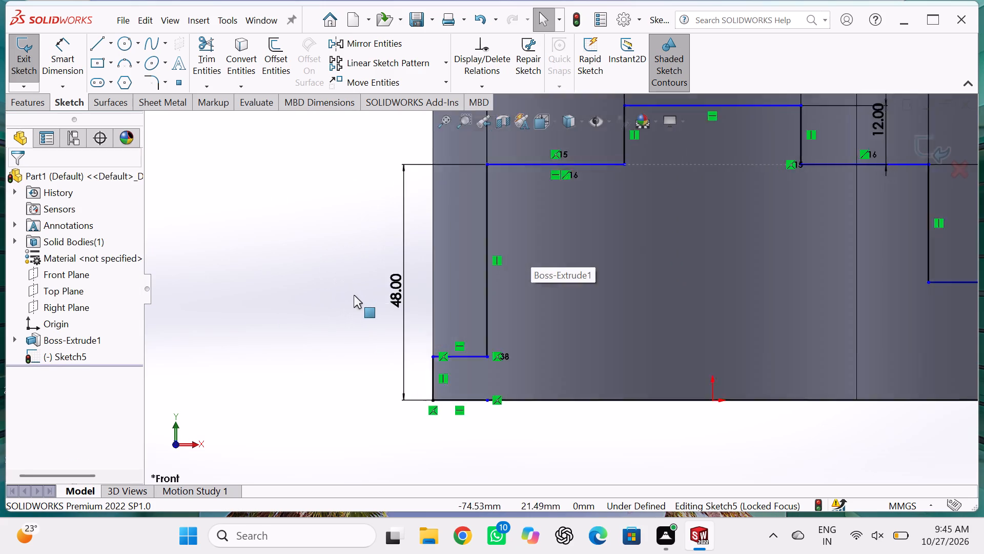
pyautogui.scroll(2, 508, 380)
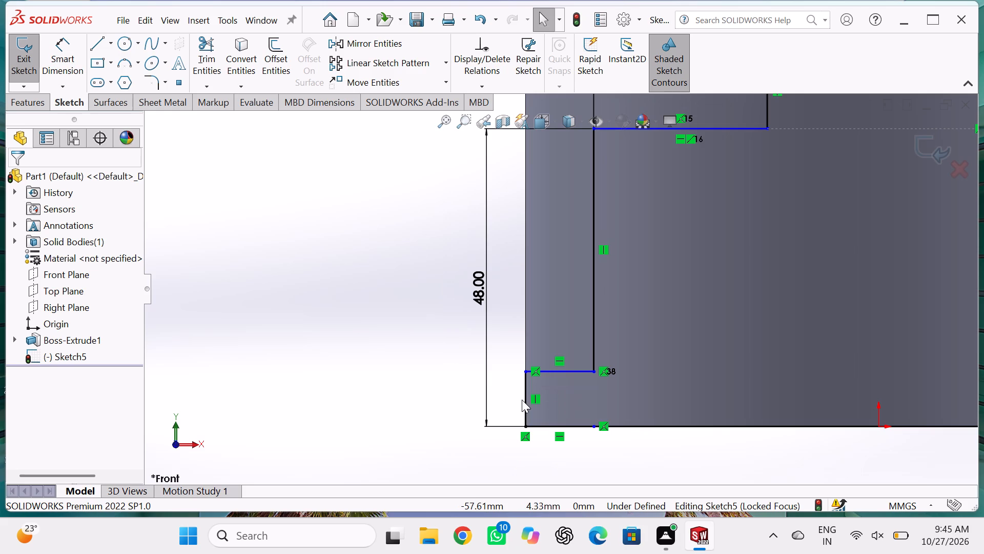
pyautogui.click(64, 66)
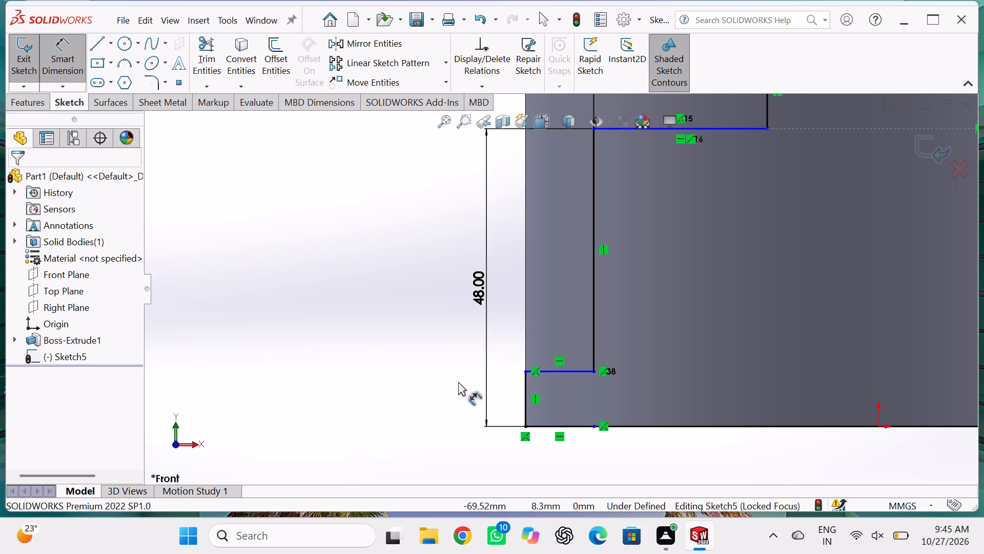
pyautogui.click(525, 407)
pyautogui.click(475, 402)
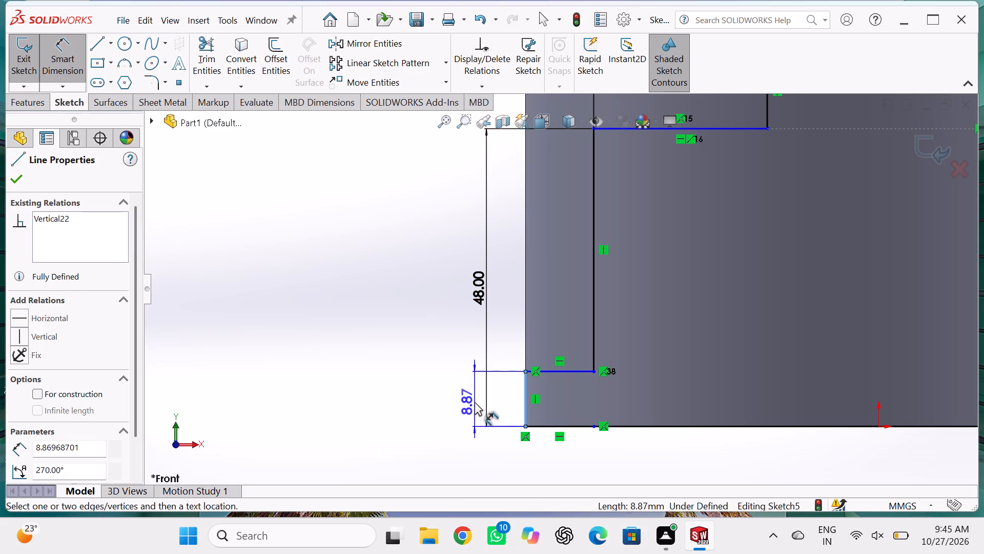
pyautogui.write('10')
pyautogui.press('Return')
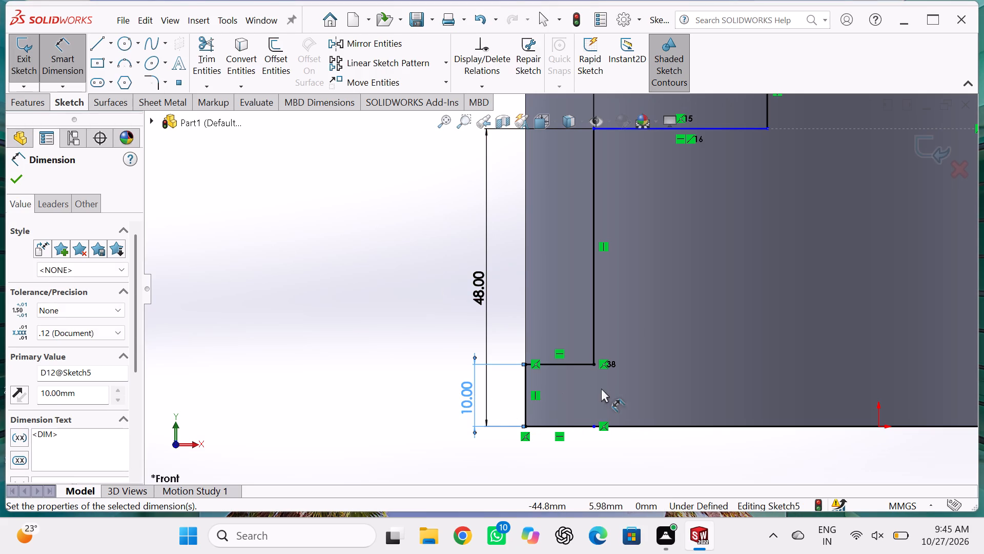
# Add a driven dimension for the height of the small base step beside the 66 mm side.
pyautogui.scroll(5, 601, 388)
pyautogui.scroll(3, 852, 332)
pyautogui.scroll(-2, 863, 316)
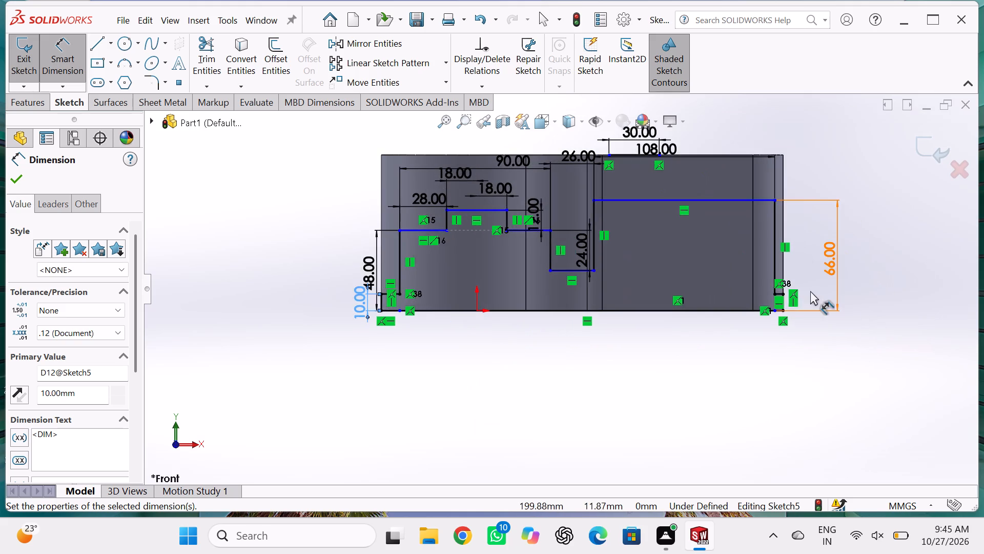
pyautogui.scroll(-3, 810, 291)
pyautogui.scroll(-3, 703, 298)
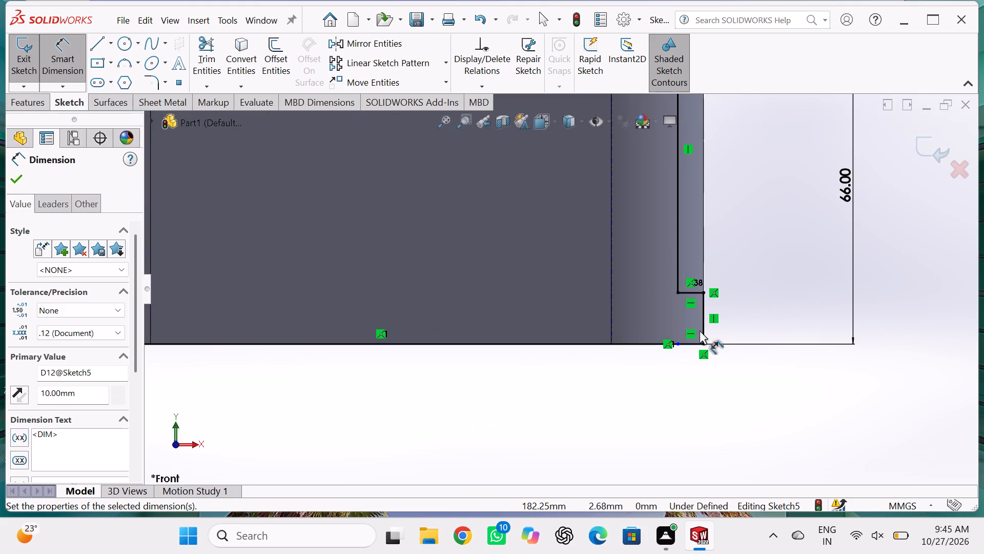
pyautogui.click(705, 334)
pyautogui.click(750, 322)
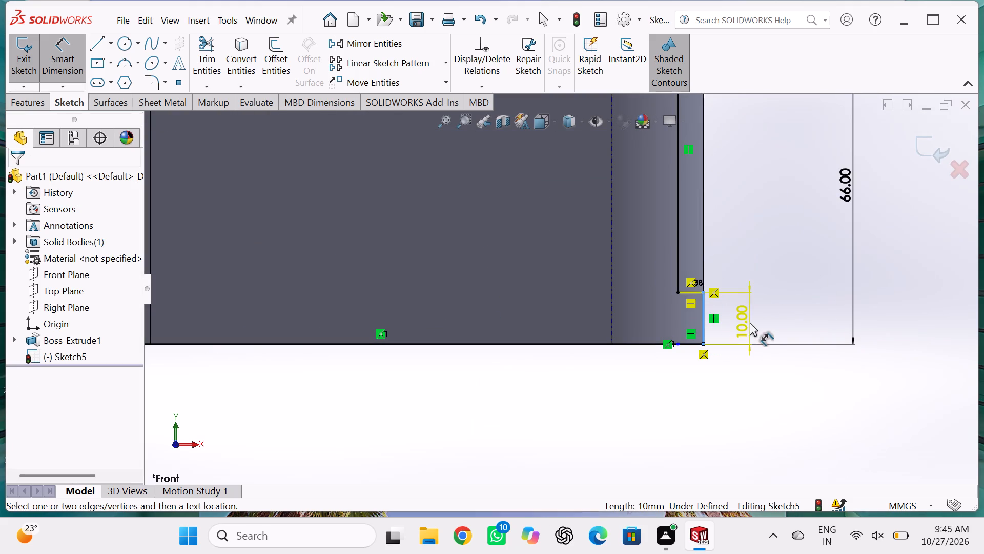
pyautogui.click(535, 160)
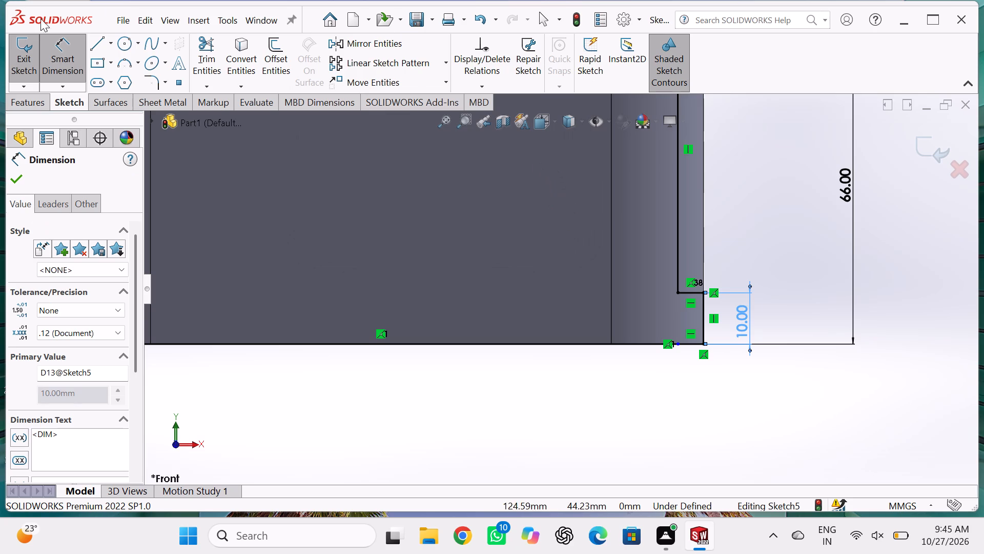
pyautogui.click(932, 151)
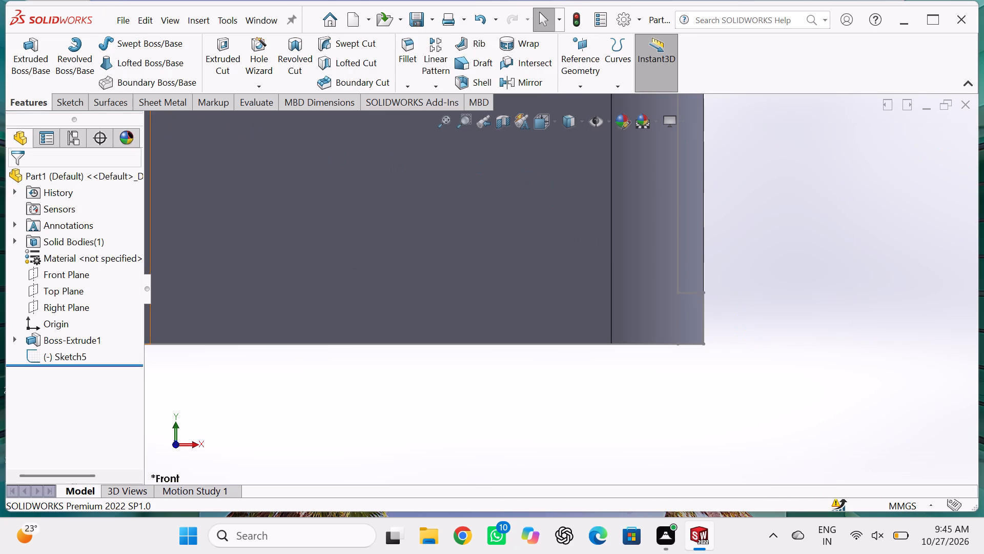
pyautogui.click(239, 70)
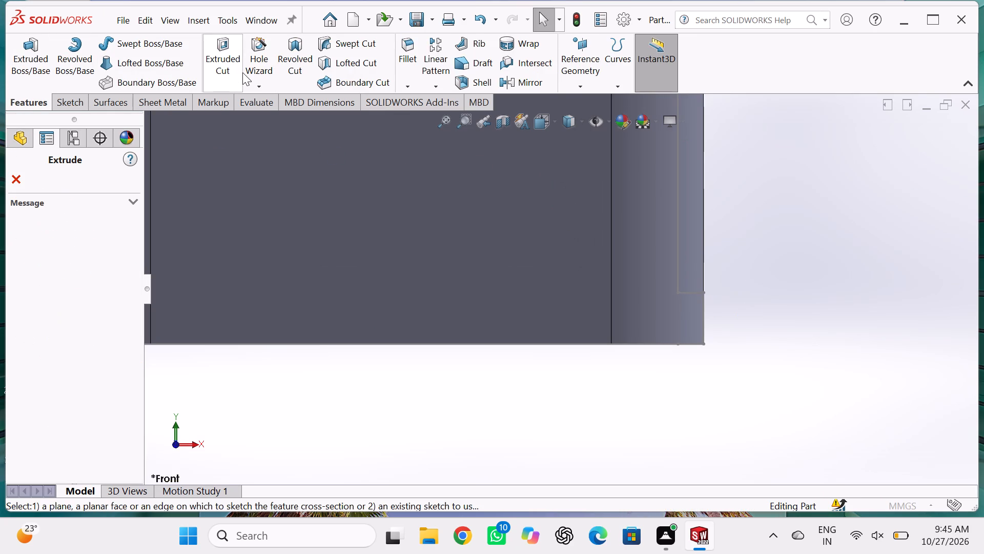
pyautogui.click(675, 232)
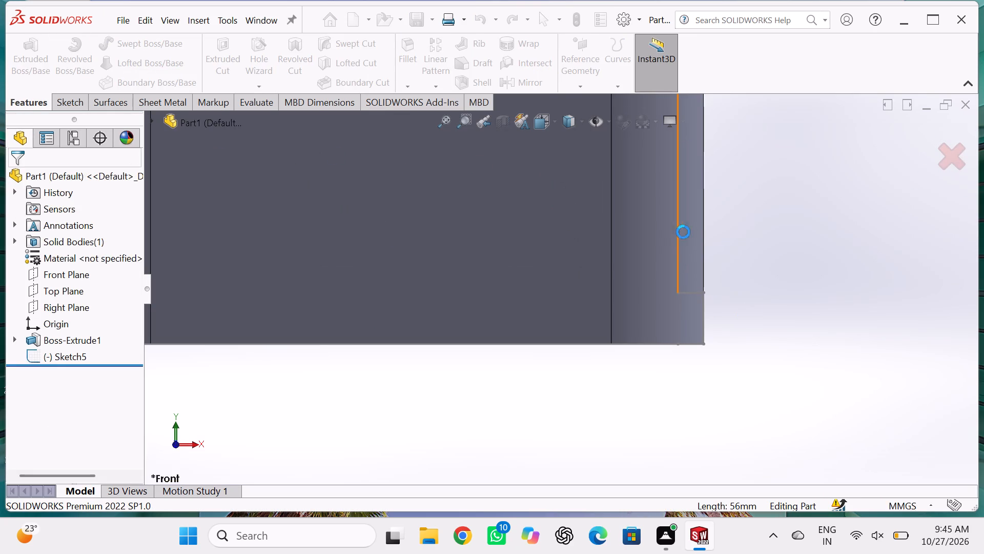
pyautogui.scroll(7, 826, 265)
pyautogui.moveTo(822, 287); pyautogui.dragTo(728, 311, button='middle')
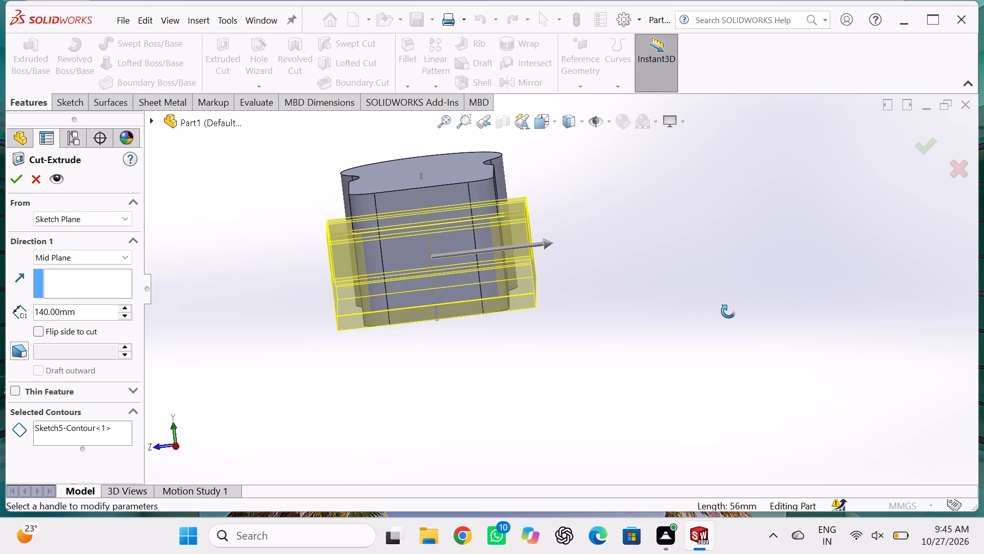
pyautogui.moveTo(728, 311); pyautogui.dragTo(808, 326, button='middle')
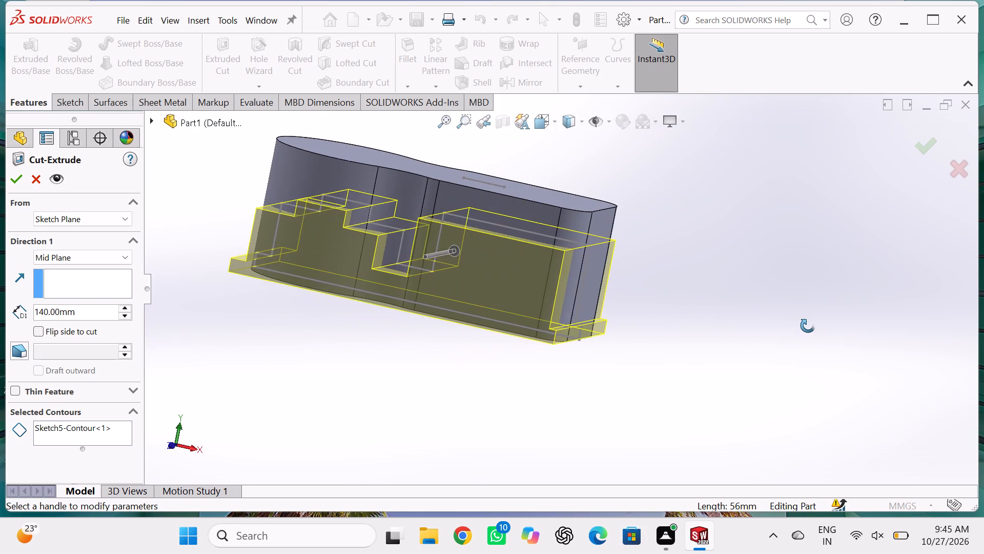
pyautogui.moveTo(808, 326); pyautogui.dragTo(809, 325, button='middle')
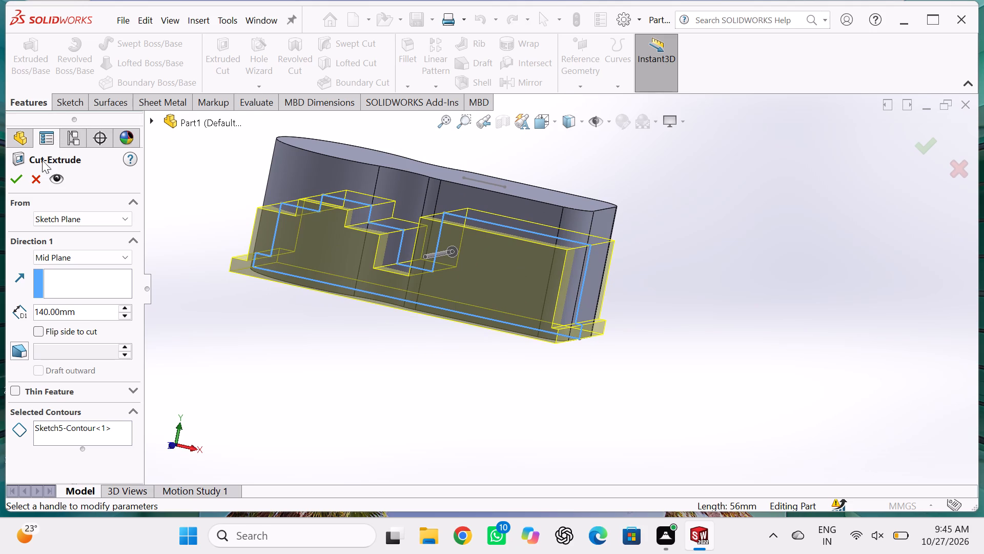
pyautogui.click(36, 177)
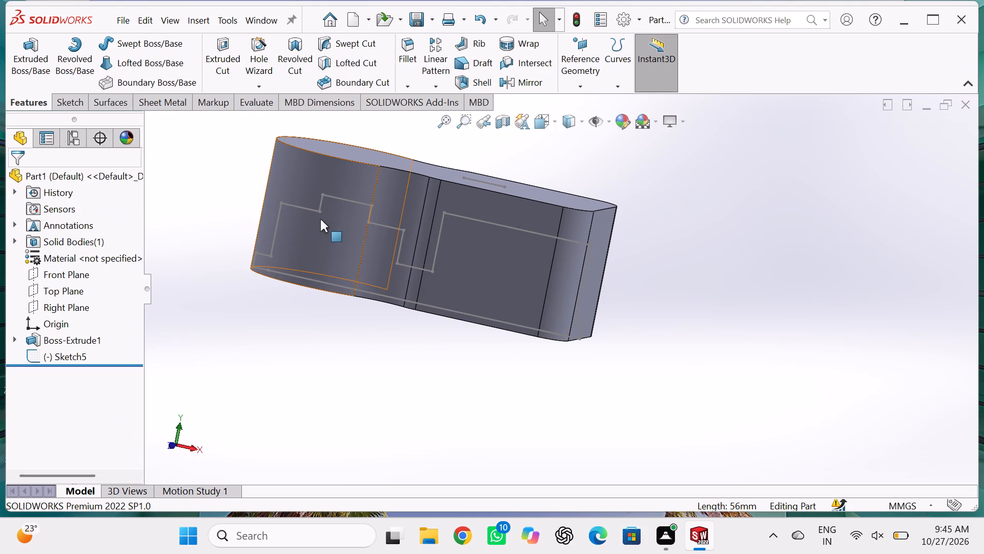
# Reopen Sketch5 and trim away the three lines of the 12 mm high raised step above the 48 mm section.
pyautogui.doubleClick(330, 194)
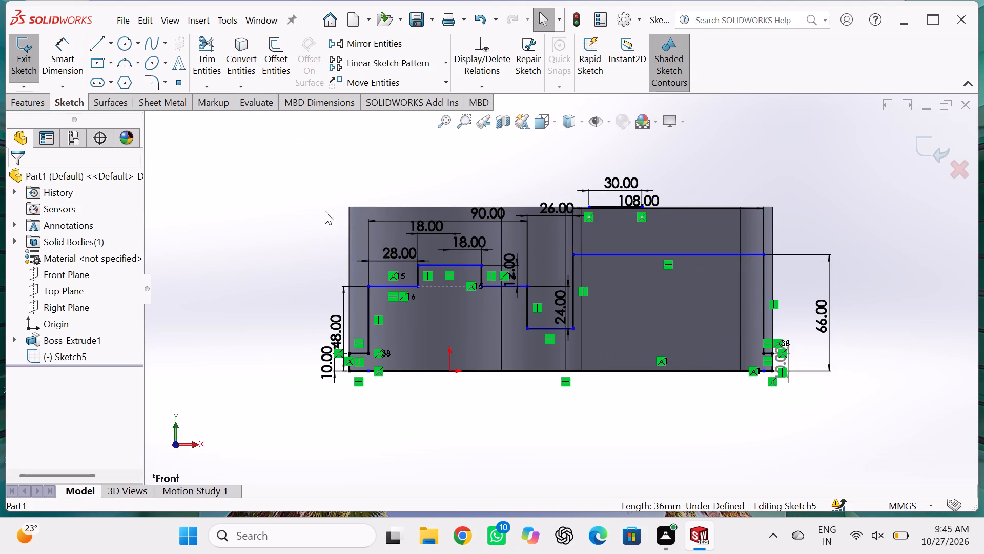
pyautogui.click(201, 56)
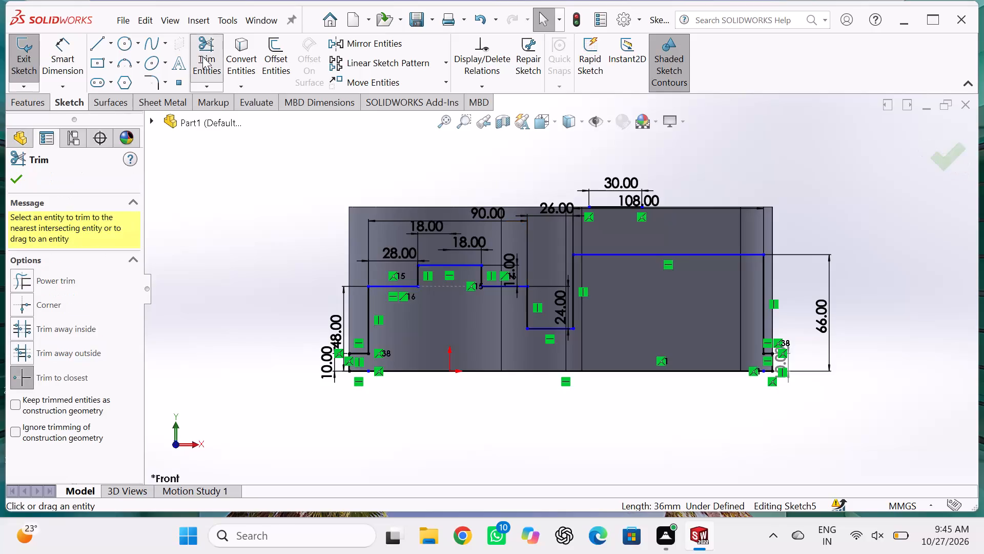
pyautogui.click(418, 270)
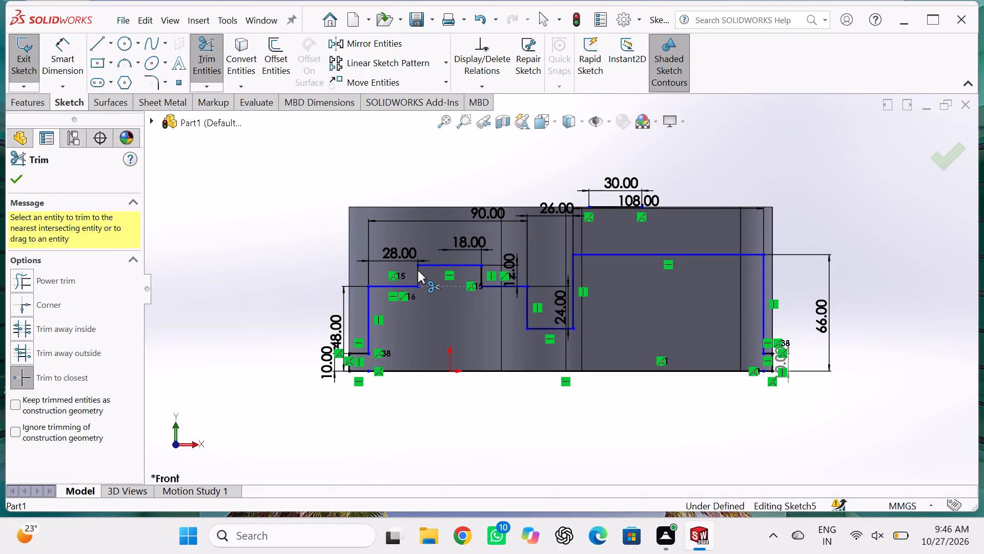
pyautogui.click(436, 264)
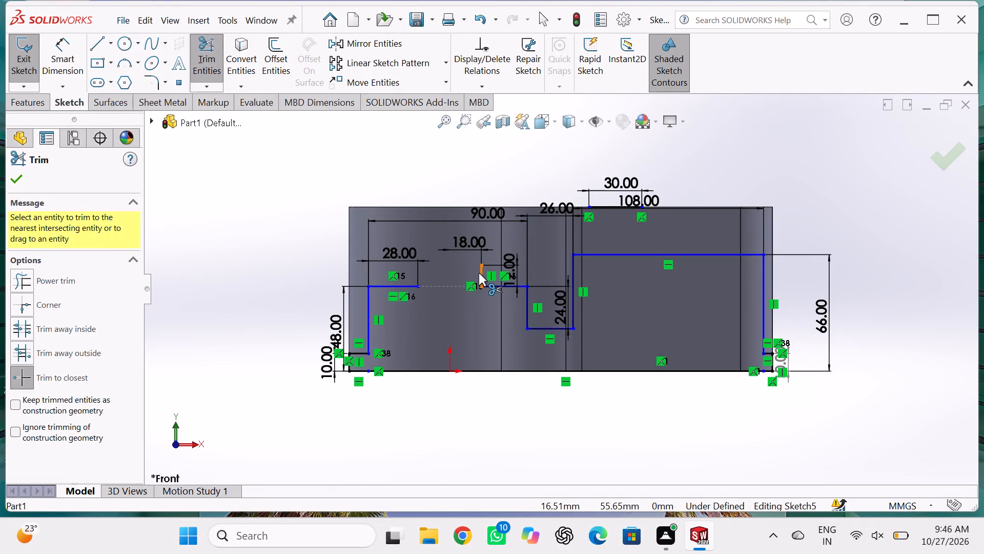
pyautogui.click(479, 273)
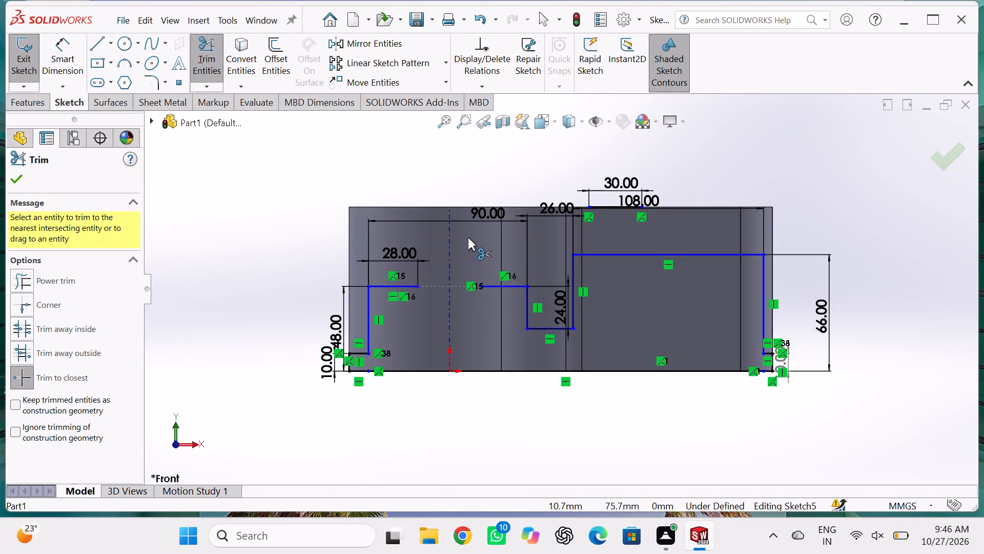
# Close the gap in the 48 mm section's top edge with a 36 mm horizontal line and exit the sketch.
pyautogui.scroll(-5, 468, 238)
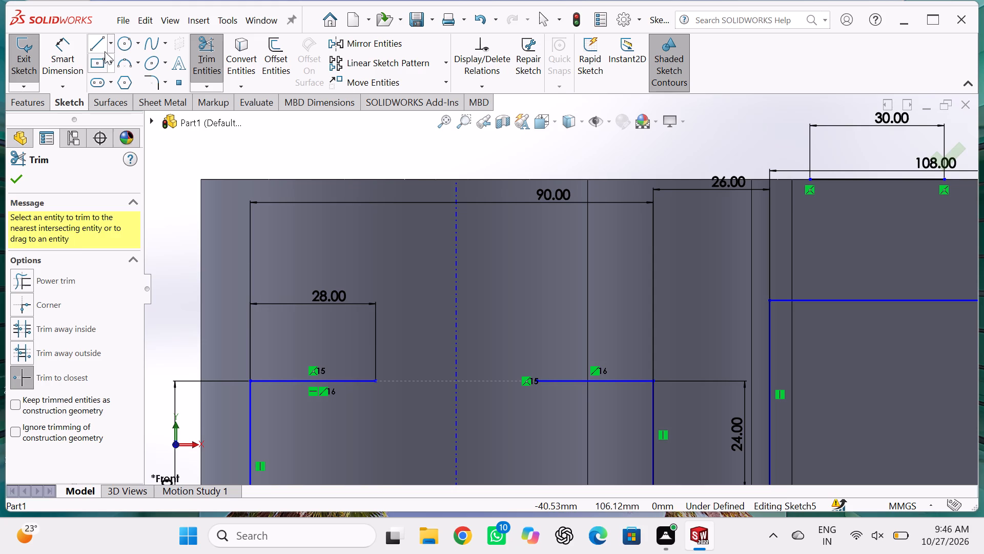
pyautogui.click(98, 48)
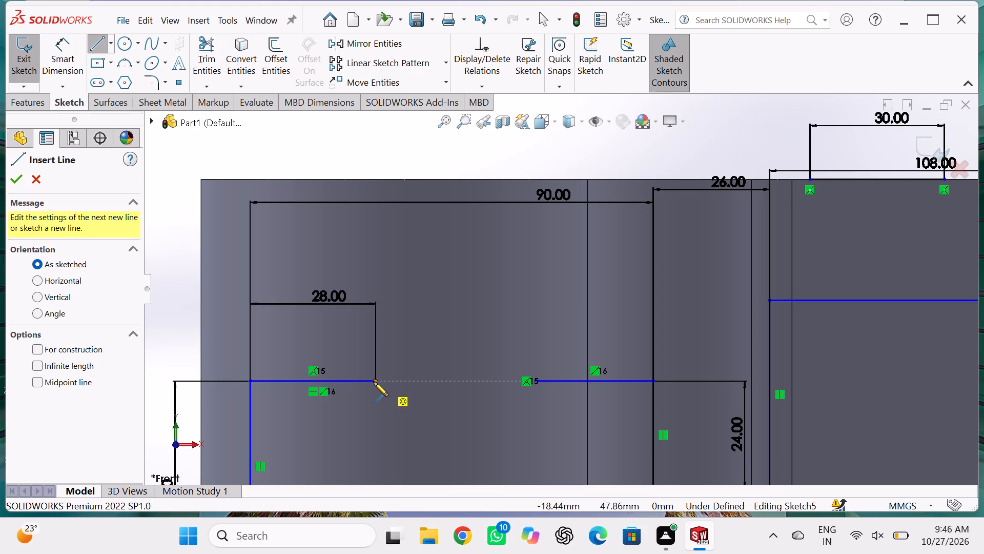
pyautogui.click(374, 382)
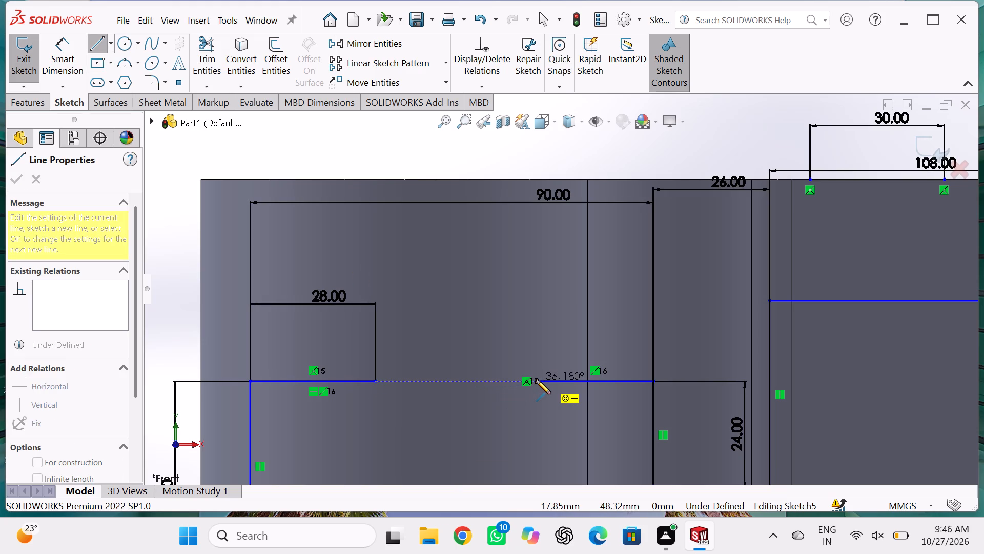
pyautogui.doubleClick(536, 380)
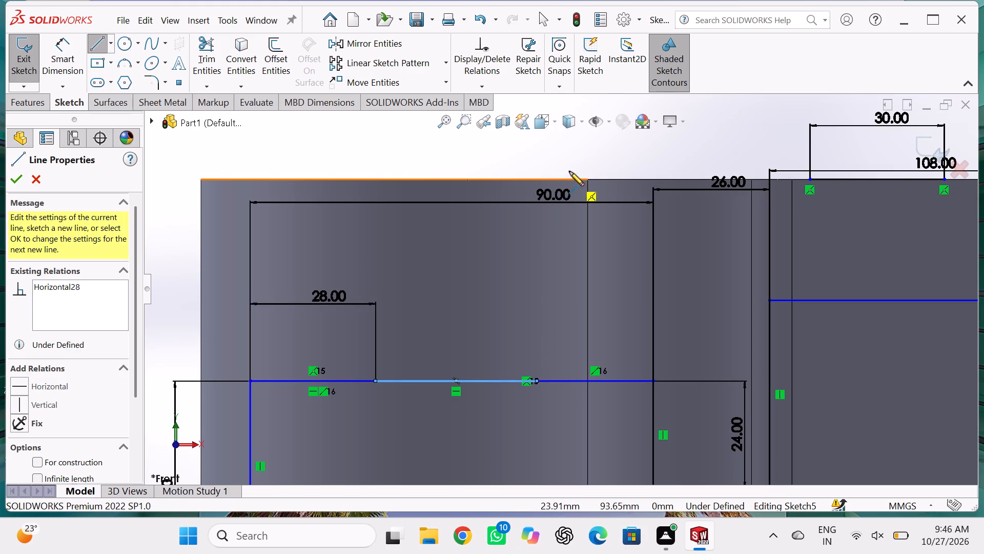
pyautogui.click(934, 146)
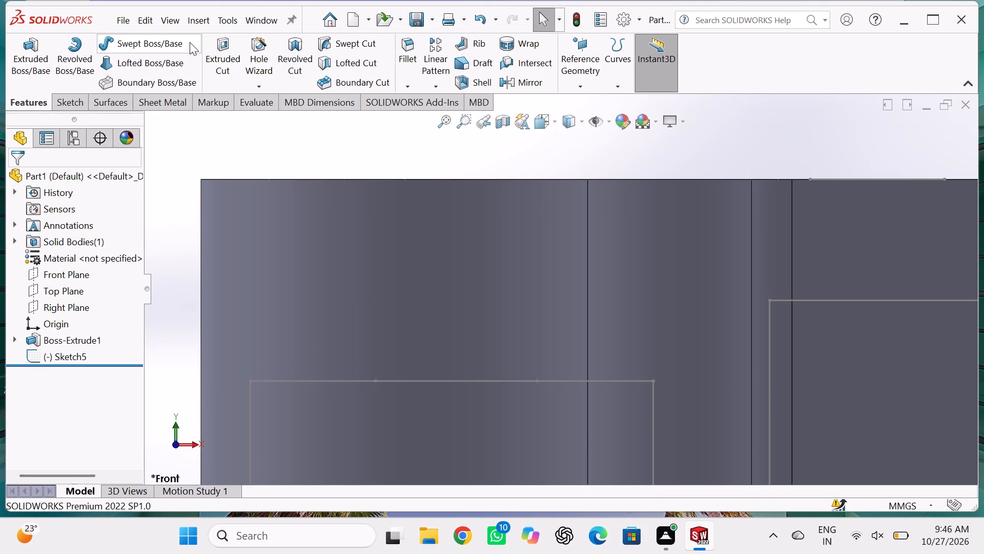
# Create an Extruded Cut from the Sketch5 contour, Mid Plane, 140 mm deep.
pyautogui.click(217, 55)
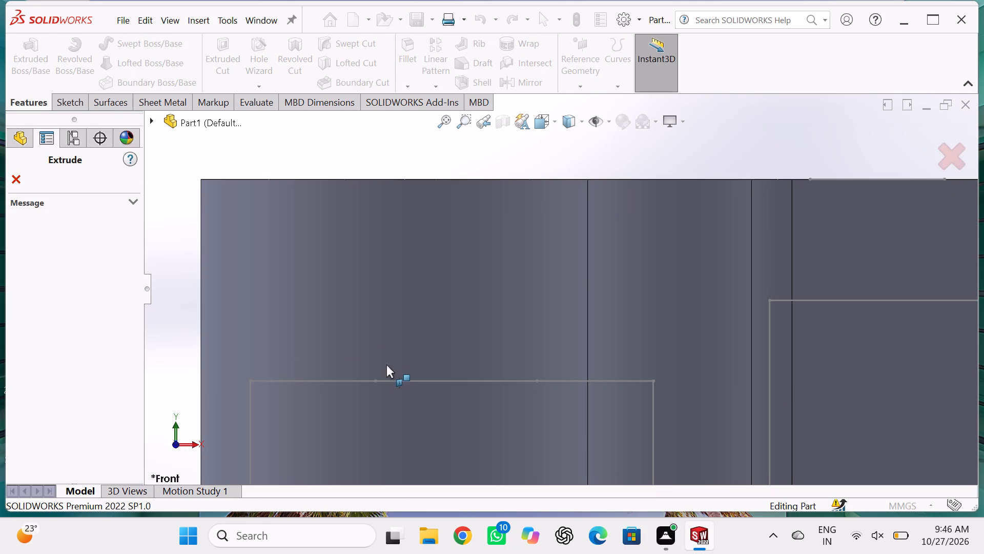
pyautogui.click(364, 378)
pyautogui.click(364, 378)
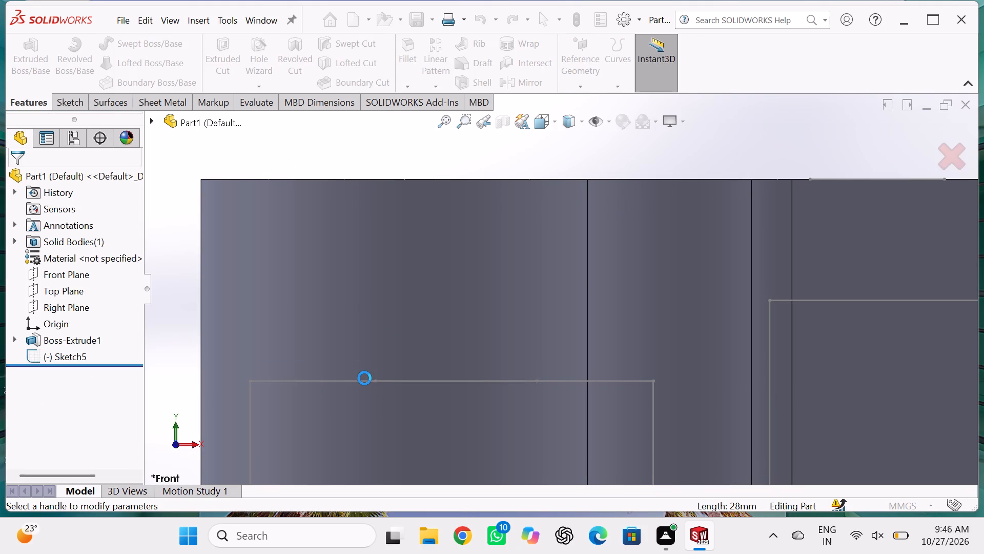
pyautogui.scroll(5, 364, 378)
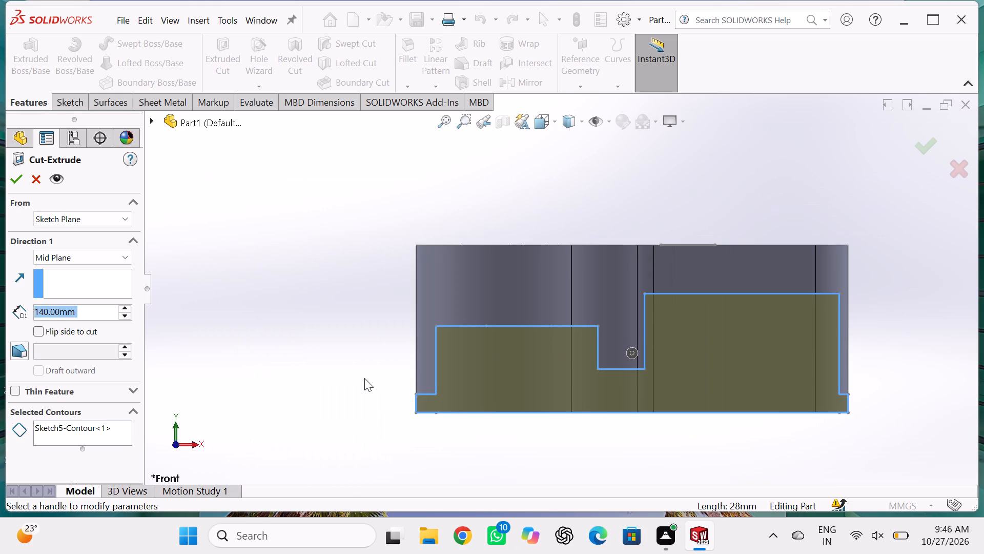
pyautogui.moveTo(316, 378); pyautogui.dragTo(290, 396, button='middle')
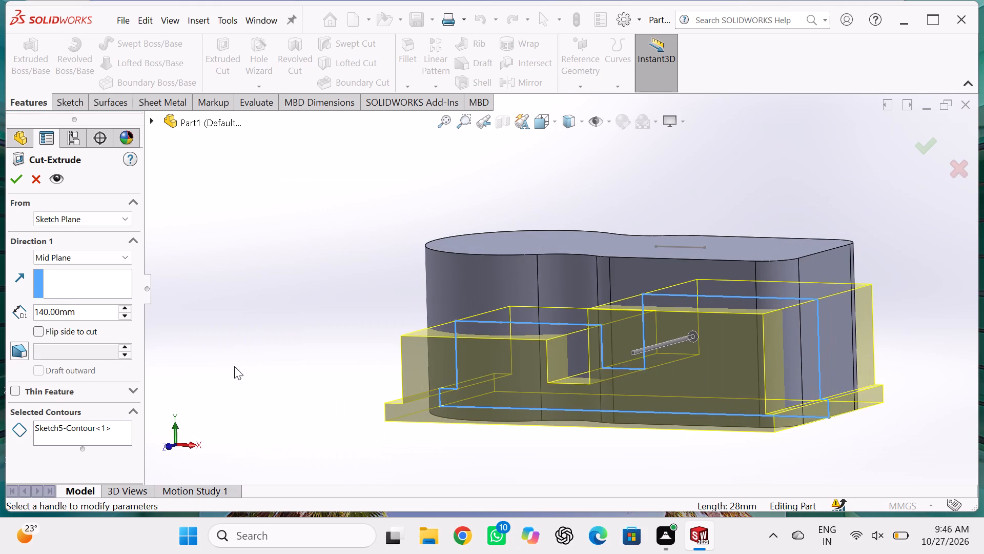
pyautogui.click(9, 179)
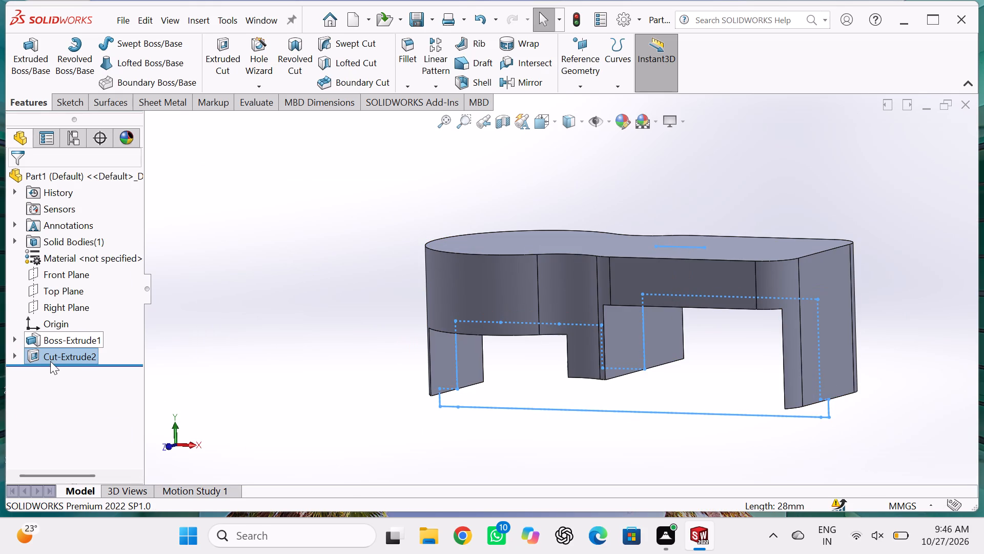
# Edit the new extruded cut and enable Flip side to cut so material outside the profile is removed.
pyautogui.rightClick(64, 350)
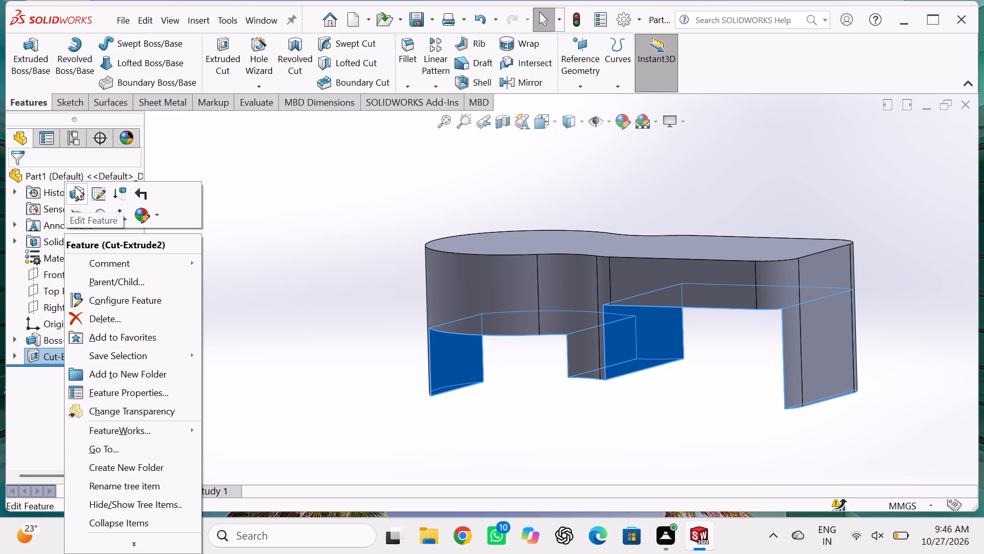
pyautogui.click(75, 186)
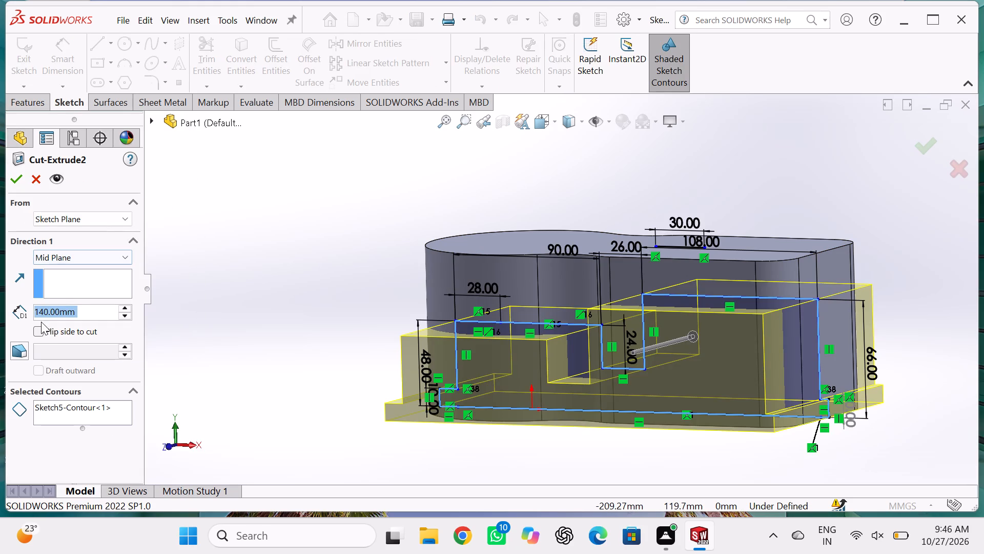
pyautogui.click(37, 334)
pyautogui.click(21, 169)
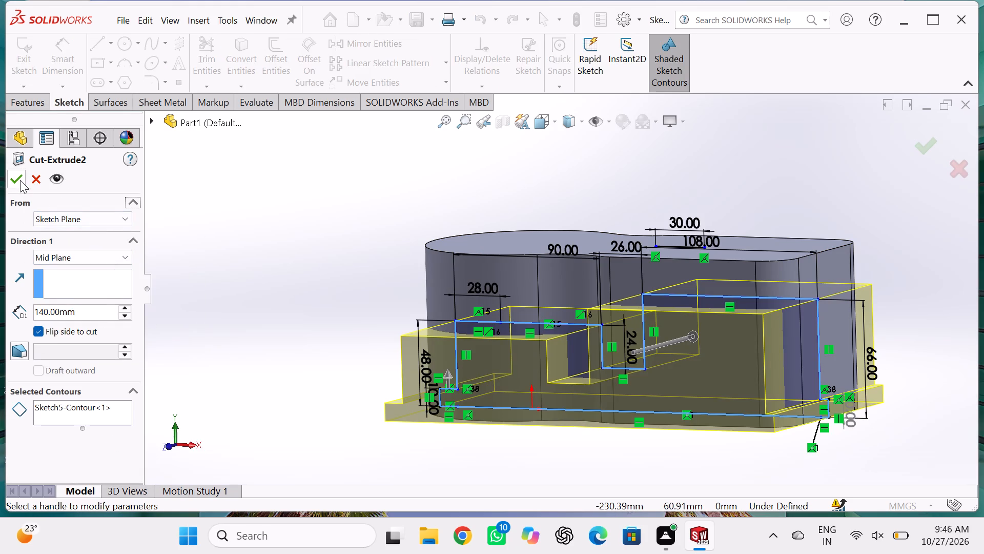
pyautogui.click(20, 180)
# Examine the cut body from all sides, including its stepped top and the base steps at both ends.
pyautogui.moveTo(246, 347); pyautogui.dragTo(254, 360, button='middle')
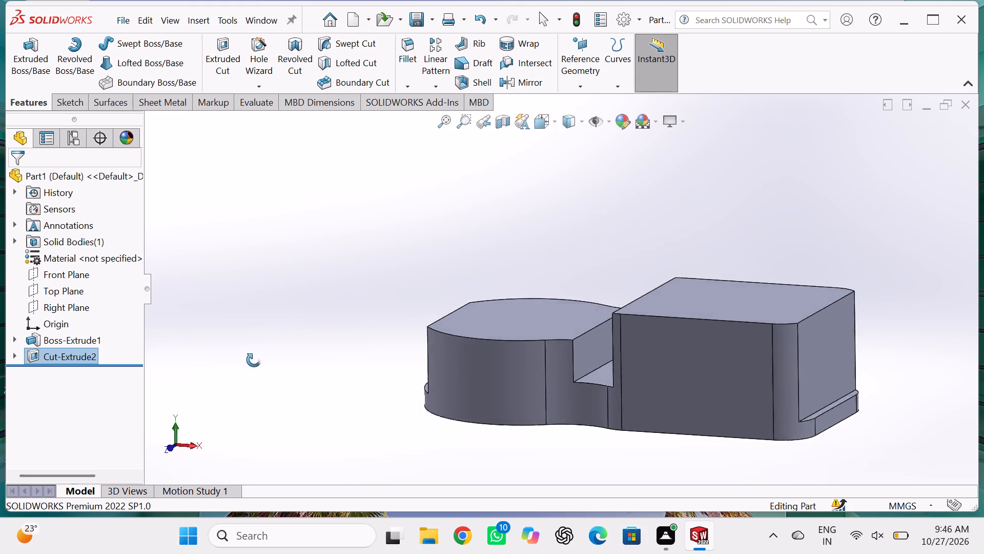
pyautogui.moveTo(254, 360); pyautogui.dragTo(188, 360, button='middle')
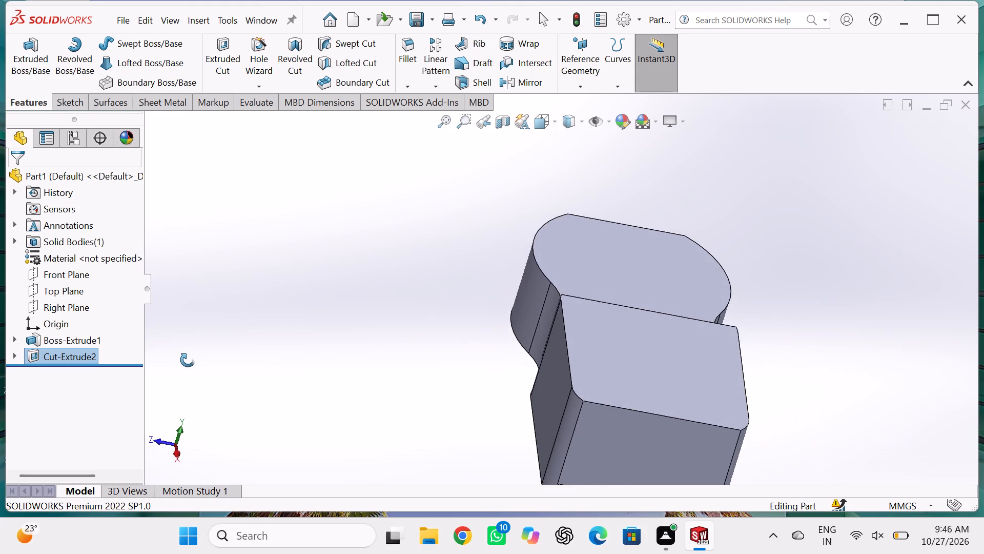
pyautogui.moveTo(188, 360); pyautogui.dragTo(317, 148, button='middle')
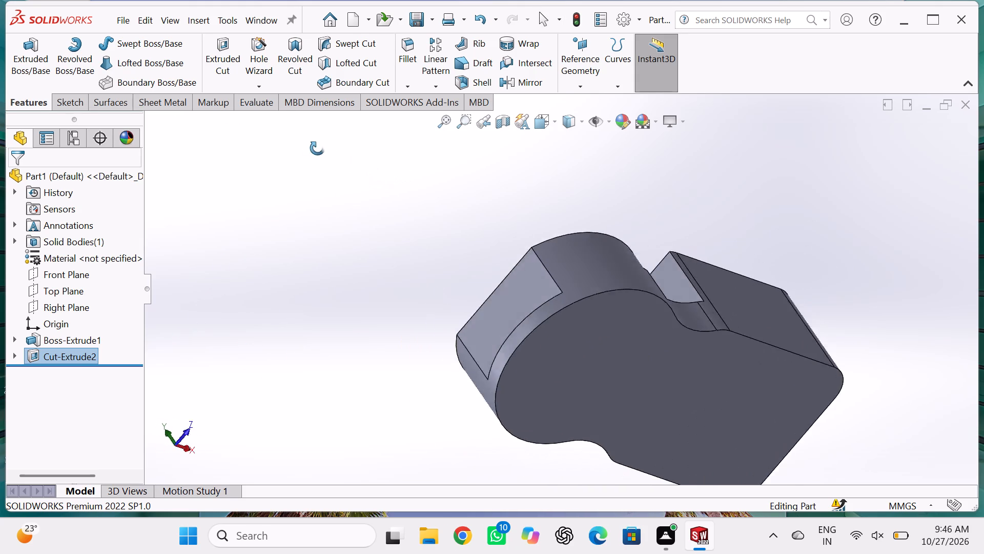
pyautogui.moveTo(317, 148); pyautogui.dragTo(283, 360, button='middle')
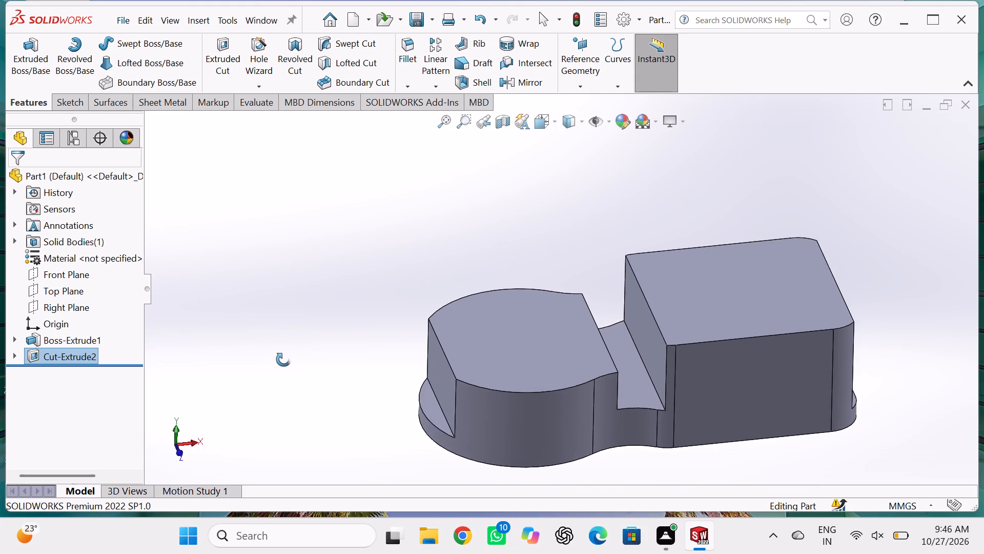
pyautogui.moveTo(283, 360); pyautogui.dragTo(312, 361, button='middle')
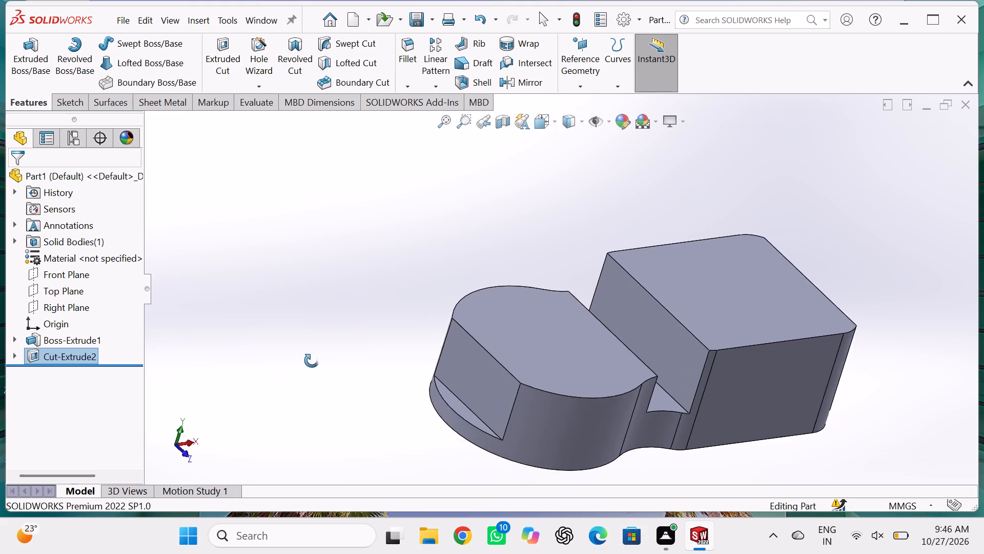
pyautogui.moveTo(312, 361); pyautogui.dragTo(295, 321, button='middle')
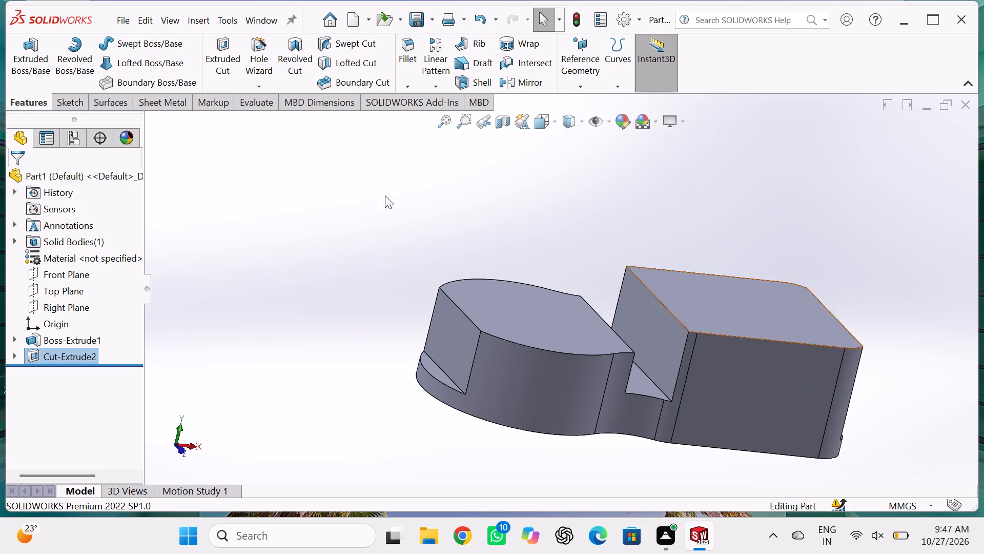
pyautogui.scroll(-1, 195, 167)
pyautogui.scroll(3, 345, 346)
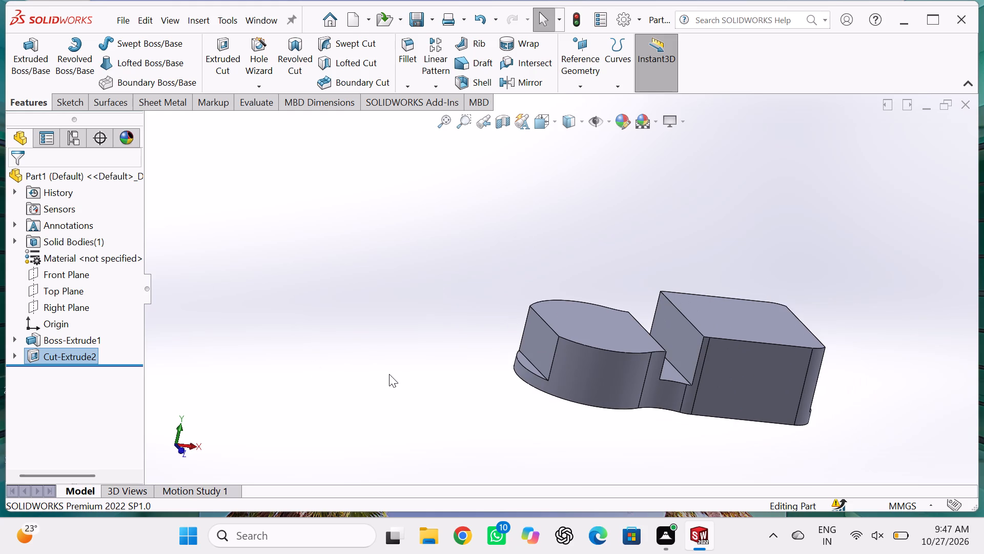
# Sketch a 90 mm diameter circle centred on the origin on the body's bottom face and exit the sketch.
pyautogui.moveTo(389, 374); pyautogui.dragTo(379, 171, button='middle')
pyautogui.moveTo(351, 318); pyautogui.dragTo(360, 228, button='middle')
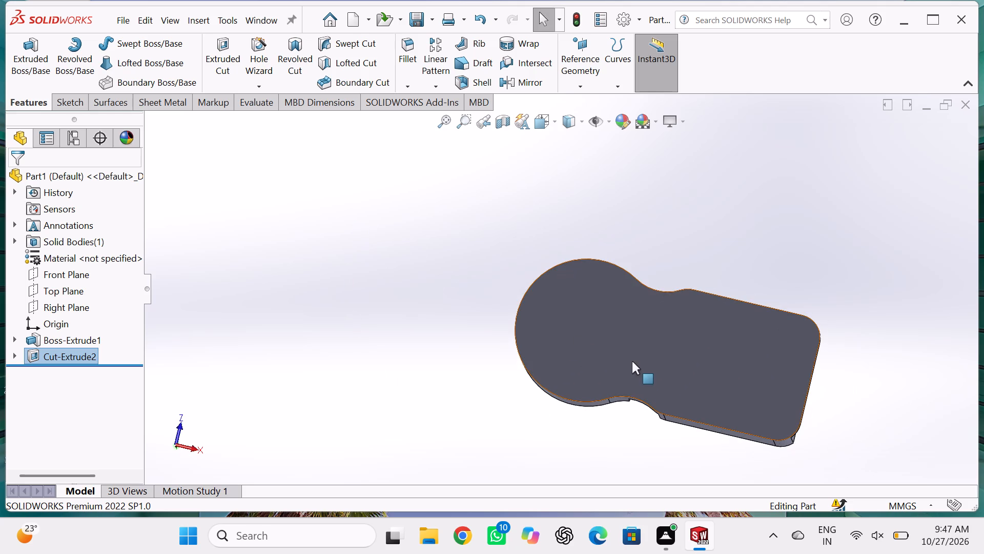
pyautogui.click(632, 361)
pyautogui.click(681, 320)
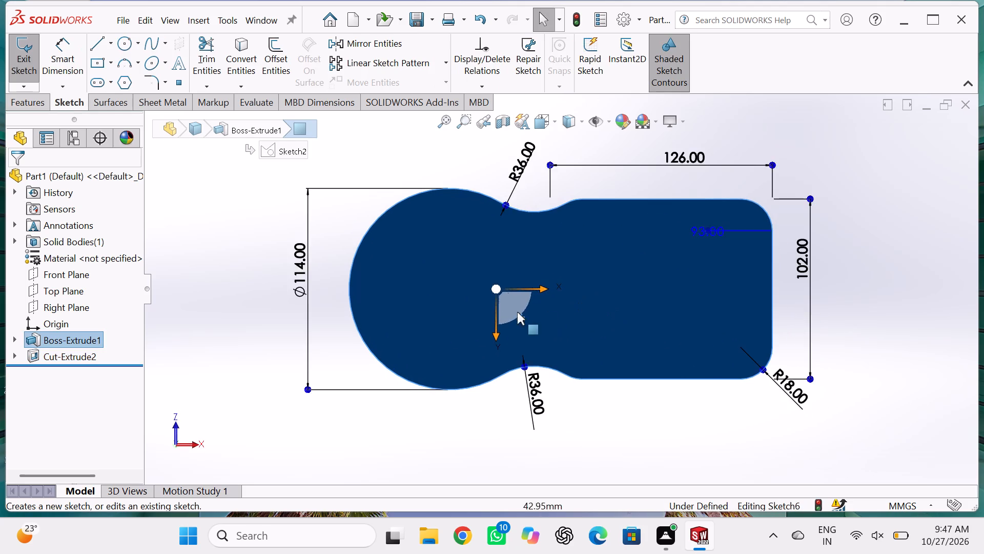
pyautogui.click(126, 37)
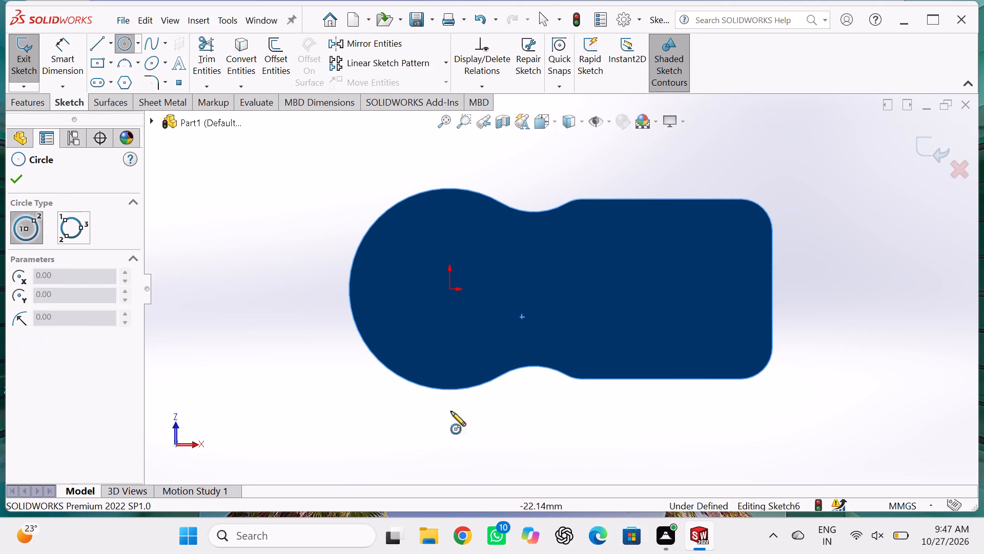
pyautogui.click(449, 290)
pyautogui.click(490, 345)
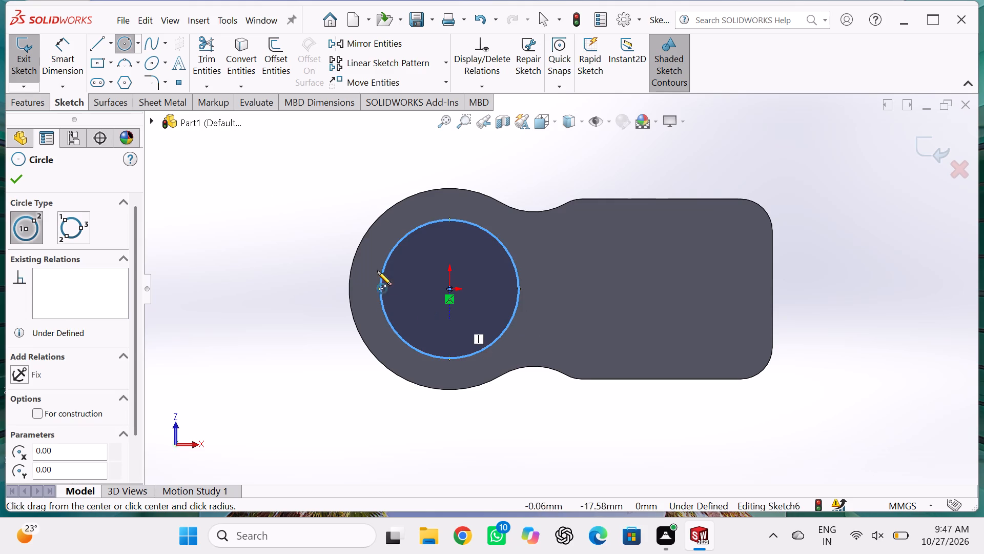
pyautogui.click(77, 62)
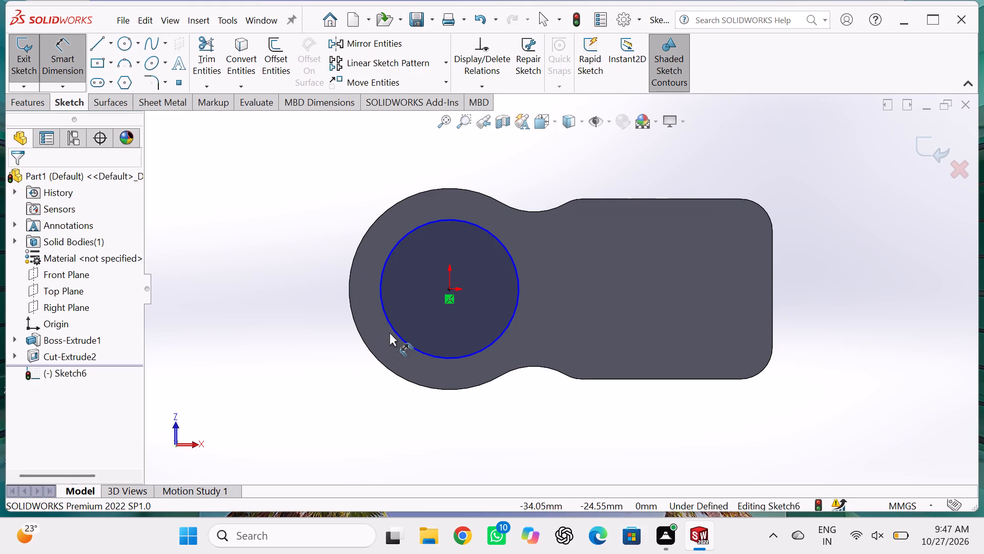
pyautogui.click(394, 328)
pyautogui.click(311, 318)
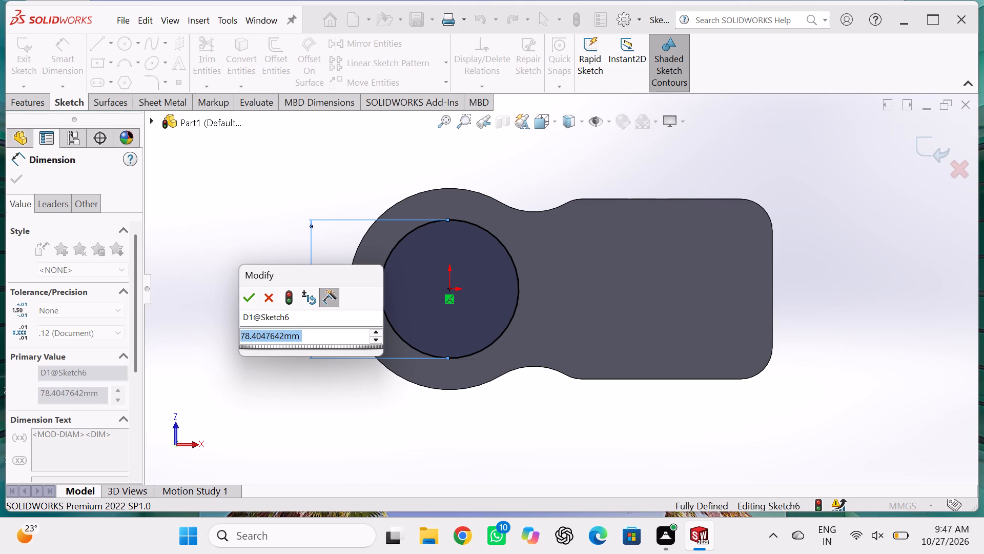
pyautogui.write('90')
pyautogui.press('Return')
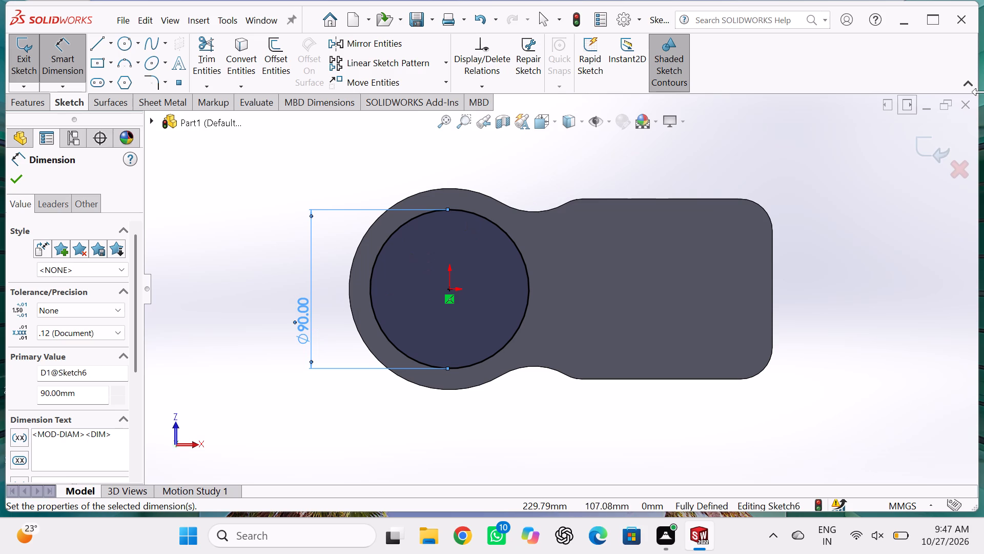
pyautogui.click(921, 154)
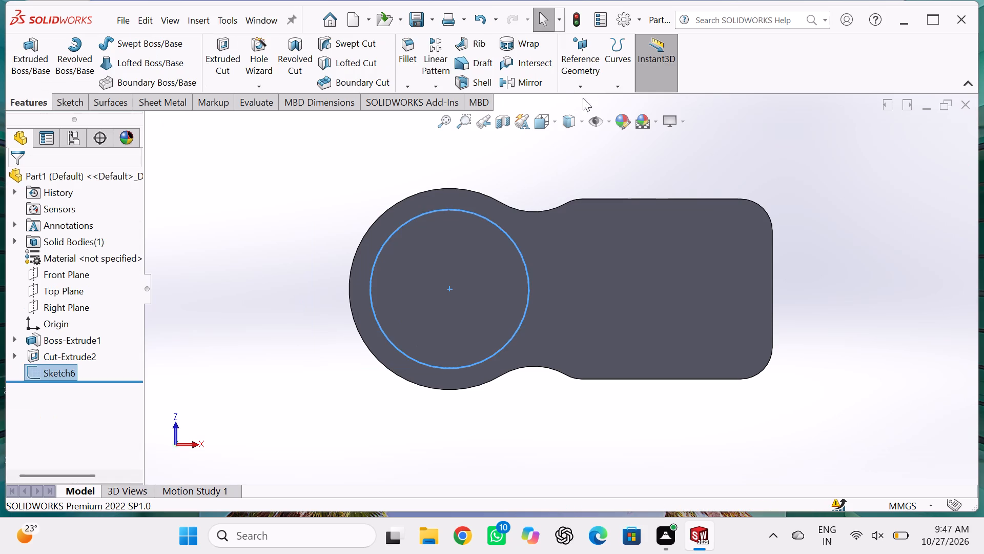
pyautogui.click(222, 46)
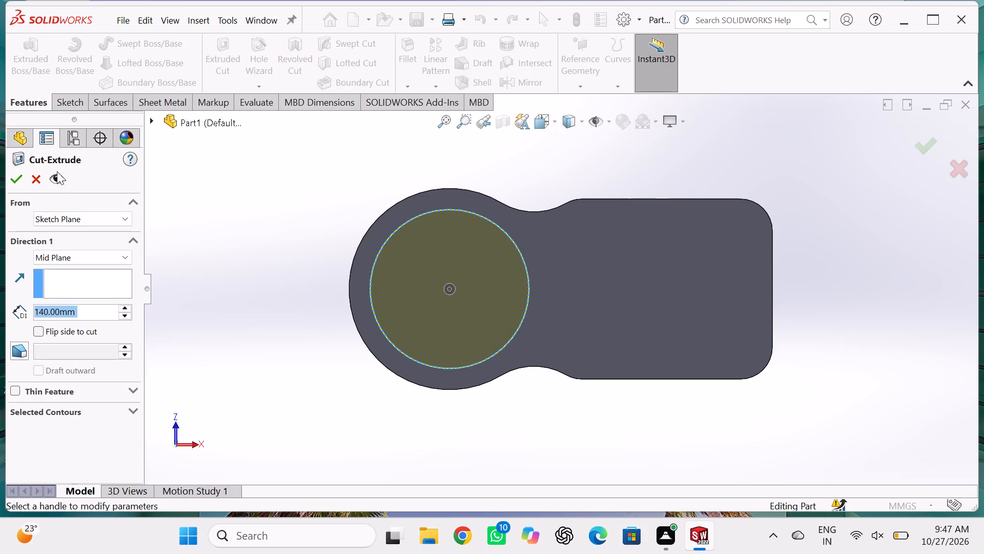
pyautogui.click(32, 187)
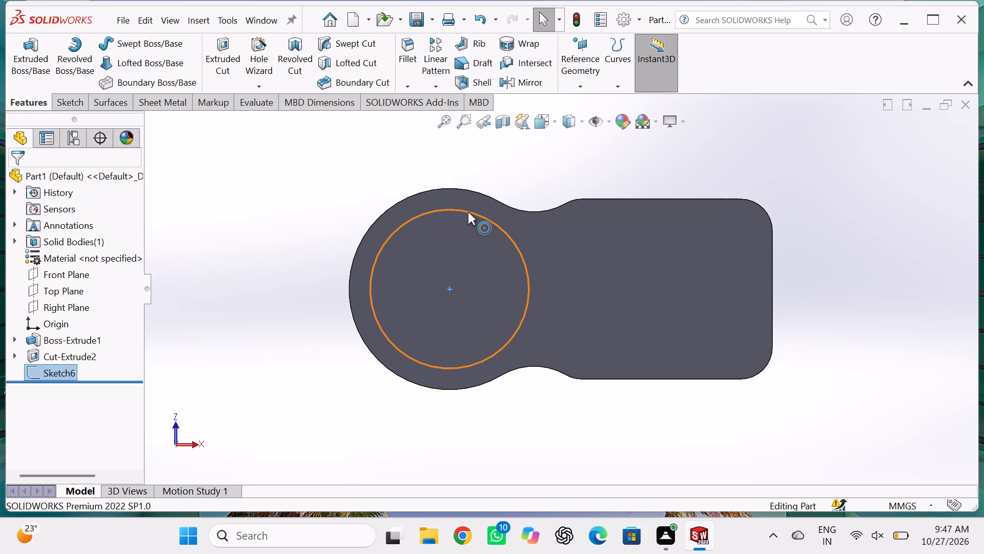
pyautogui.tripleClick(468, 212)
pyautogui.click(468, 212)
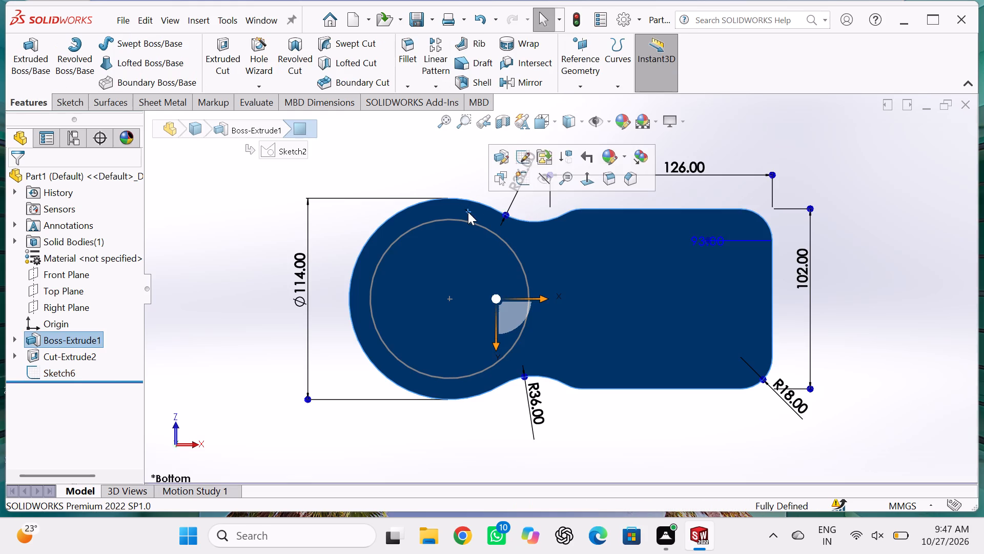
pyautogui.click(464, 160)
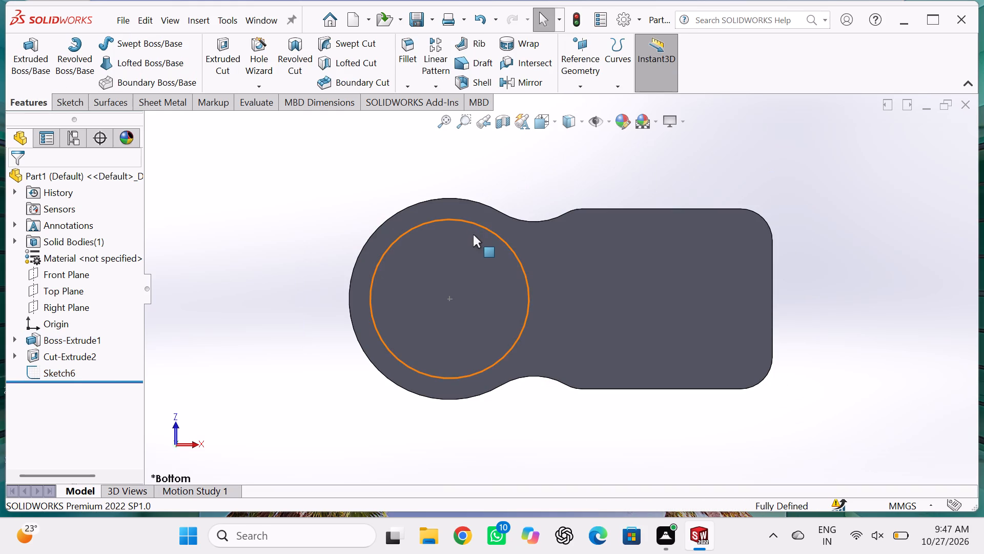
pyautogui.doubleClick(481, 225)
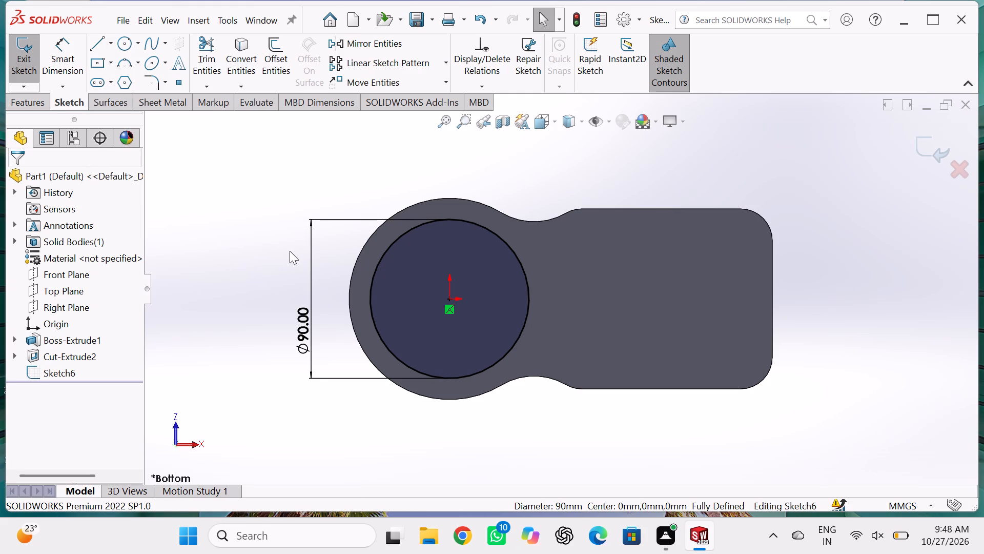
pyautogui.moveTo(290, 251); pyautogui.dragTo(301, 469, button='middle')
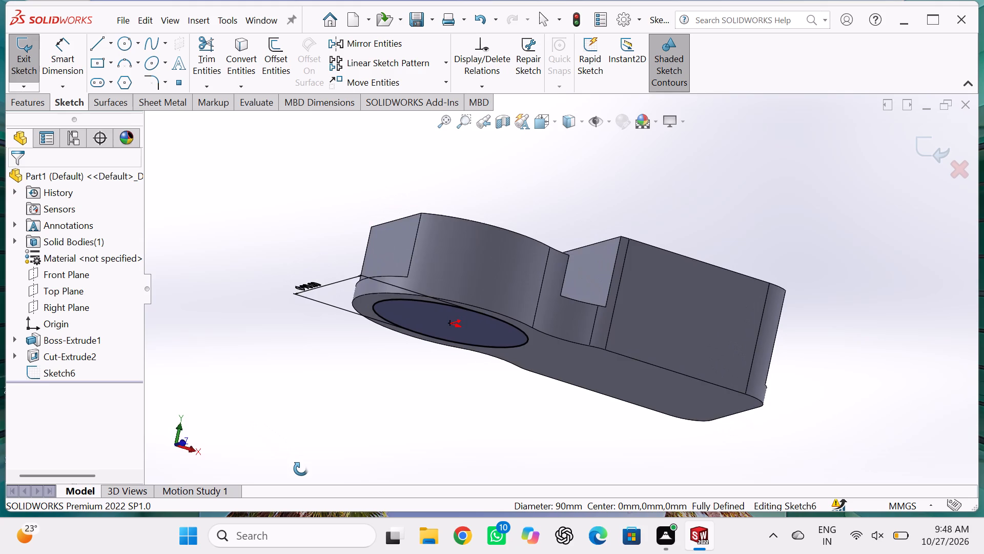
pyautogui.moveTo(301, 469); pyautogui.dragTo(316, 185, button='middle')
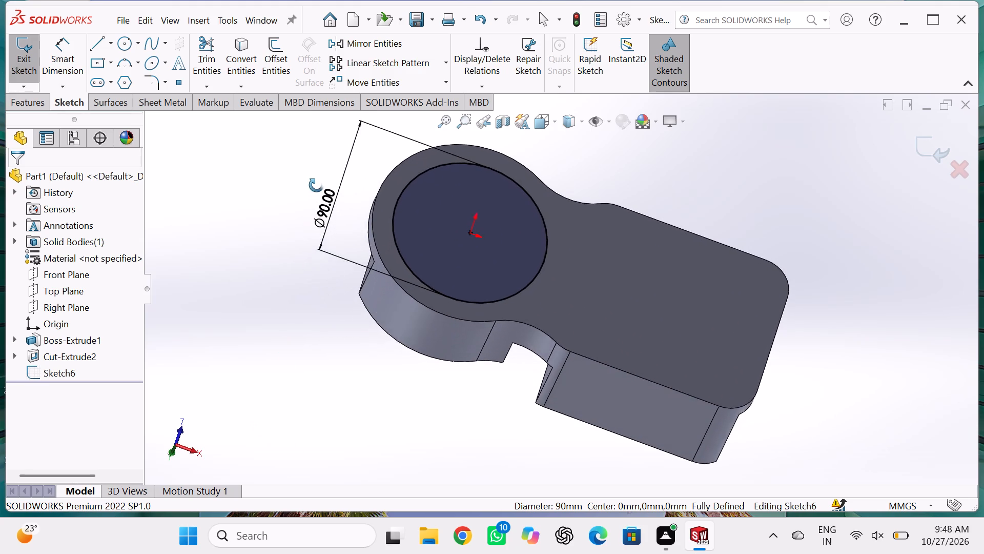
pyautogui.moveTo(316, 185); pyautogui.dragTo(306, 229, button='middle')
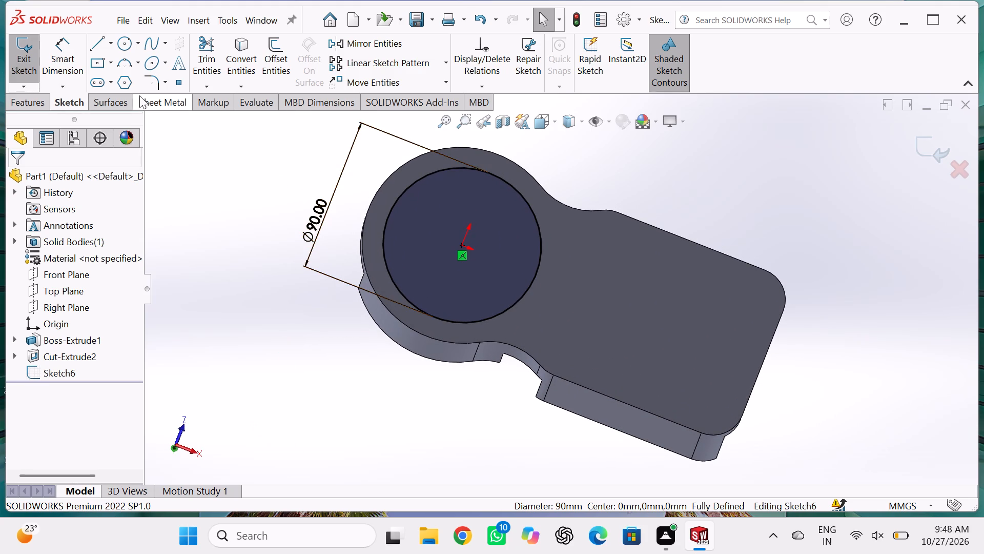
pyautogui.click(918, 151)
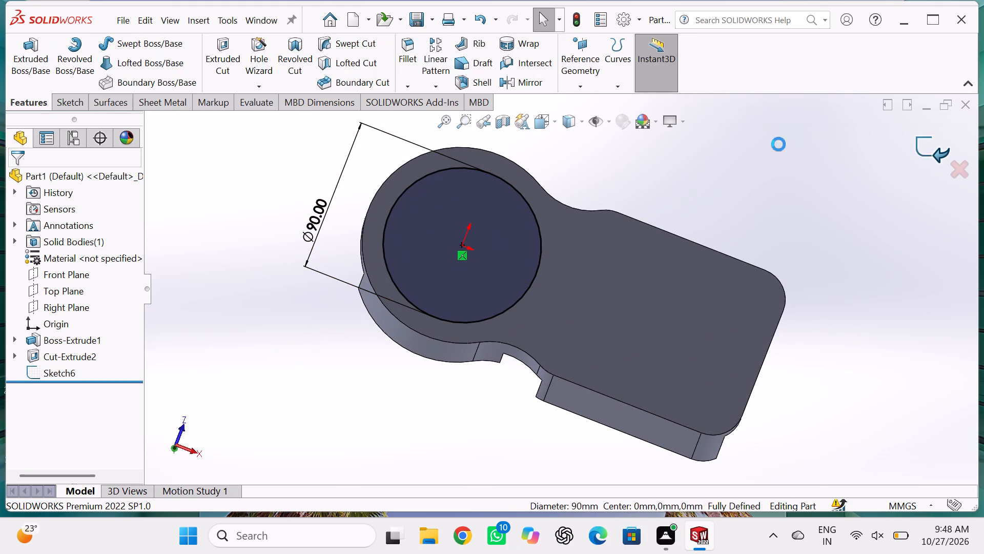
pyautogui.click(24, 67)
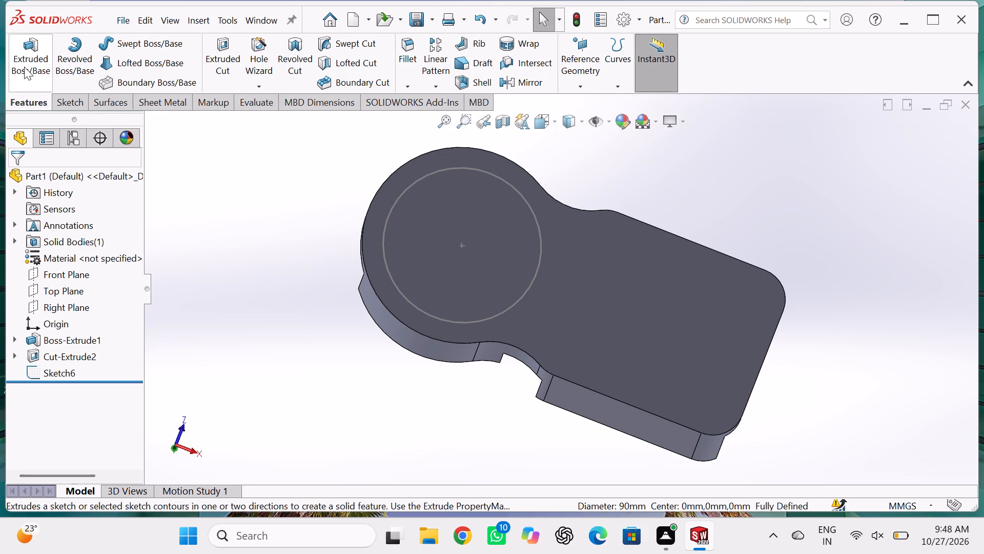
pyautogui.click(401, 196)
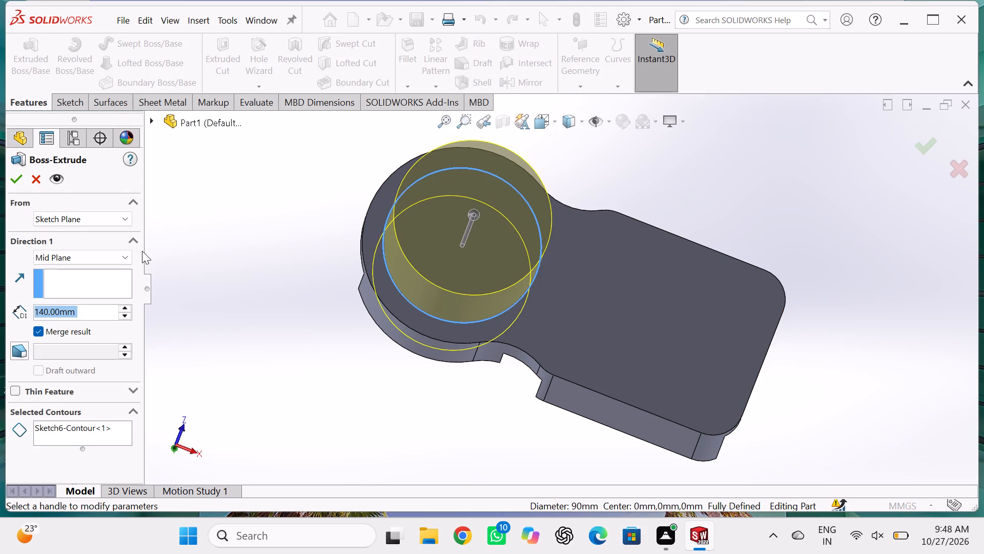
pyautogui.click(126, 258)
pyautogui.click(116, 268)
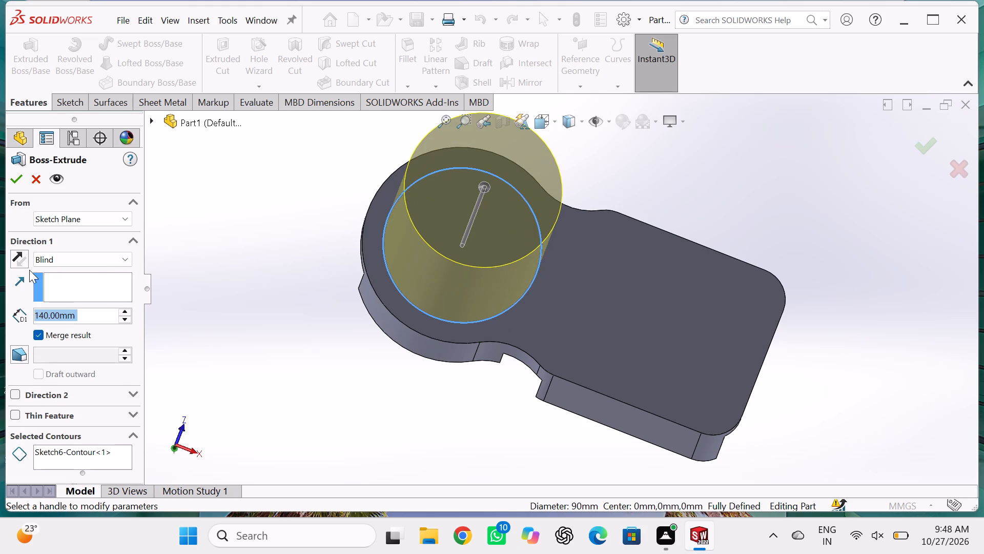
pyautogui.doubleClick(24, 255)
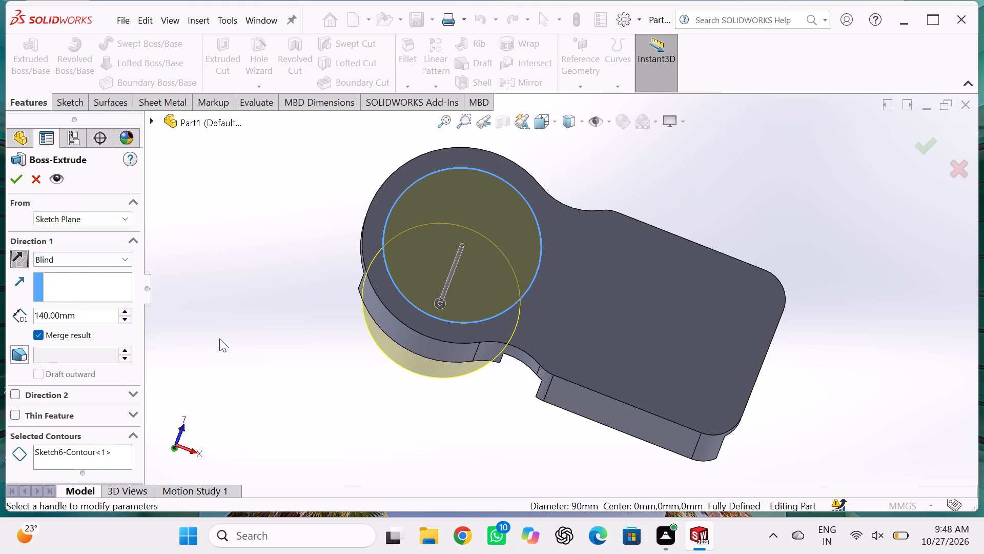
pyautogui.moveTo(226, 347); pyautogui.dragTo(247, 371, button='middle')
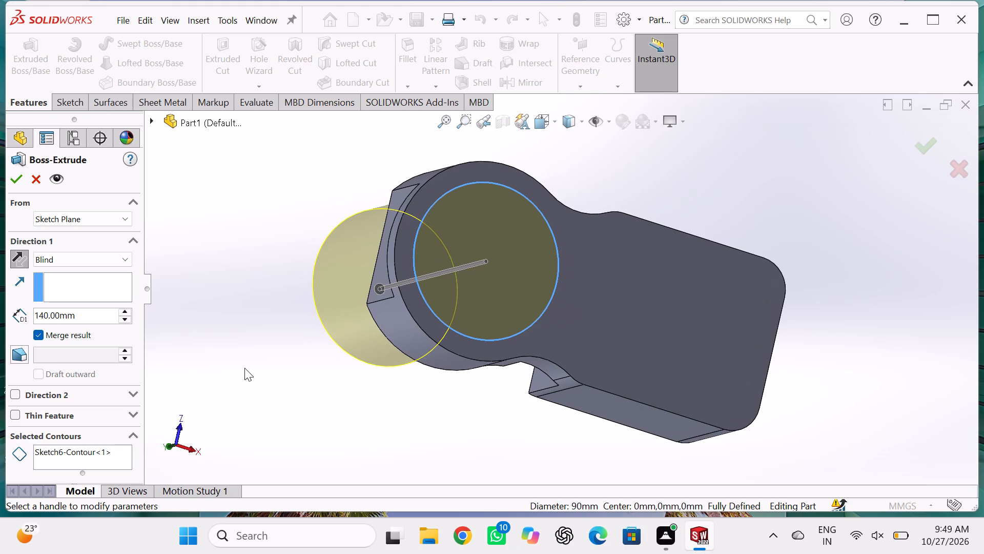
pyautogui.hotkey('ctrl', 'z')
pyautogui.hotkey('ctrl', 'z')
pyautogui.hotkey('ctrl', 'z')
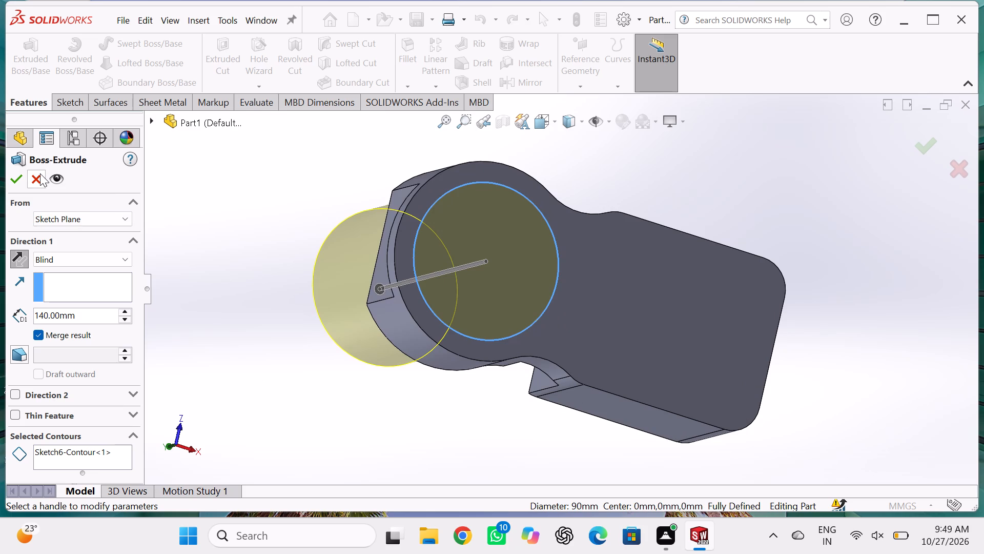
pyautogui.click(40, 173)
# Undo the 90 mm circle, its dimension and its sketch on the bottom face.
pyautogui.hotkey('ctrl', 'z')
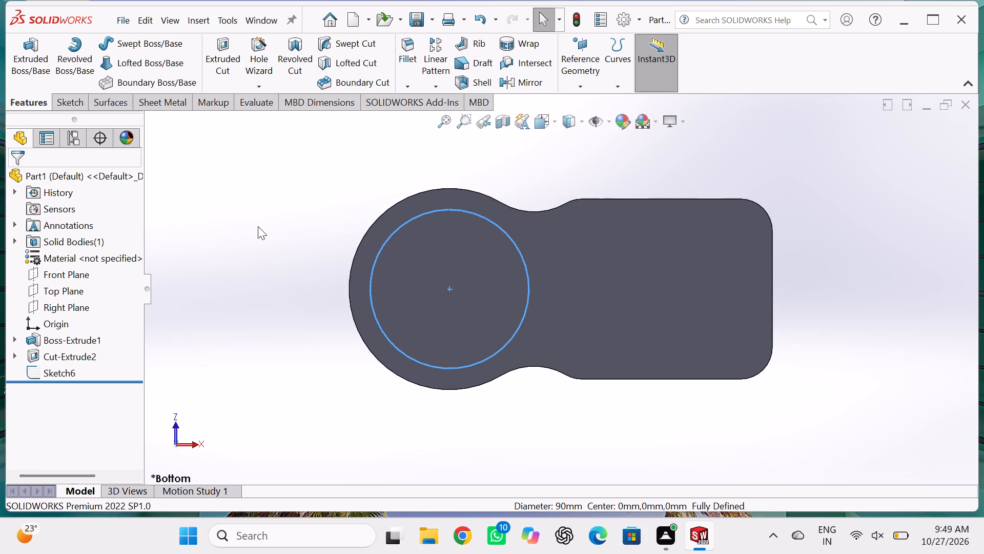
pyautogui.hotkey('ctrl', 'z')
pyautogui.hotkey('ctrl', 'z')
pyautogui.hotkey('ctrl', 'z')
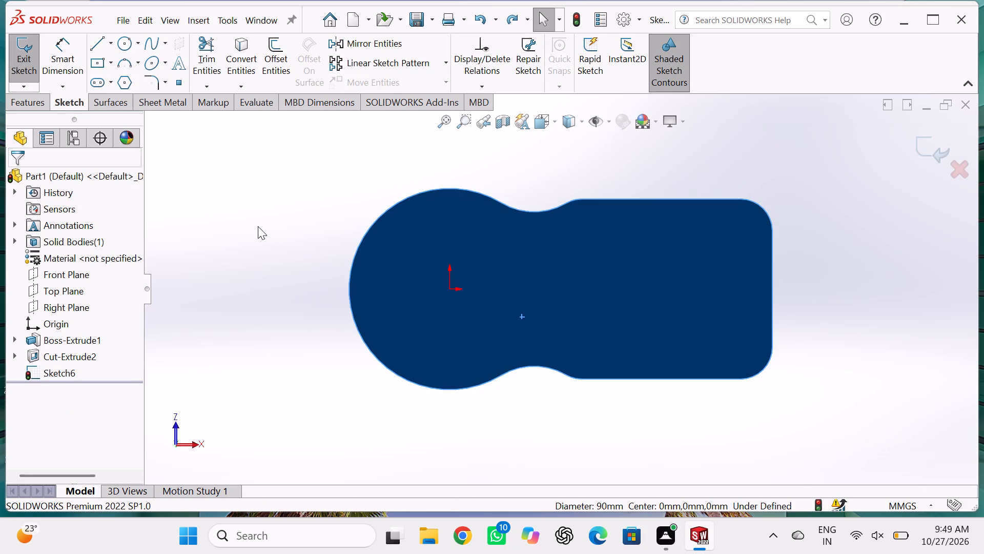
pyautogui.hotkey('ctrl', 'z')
# Undo the flip-side edit, the Extruded Cut made from Sketch5, and the line closing the 48 mm section's top edge.
pyautogui.hotkey('ctrl', 'z')
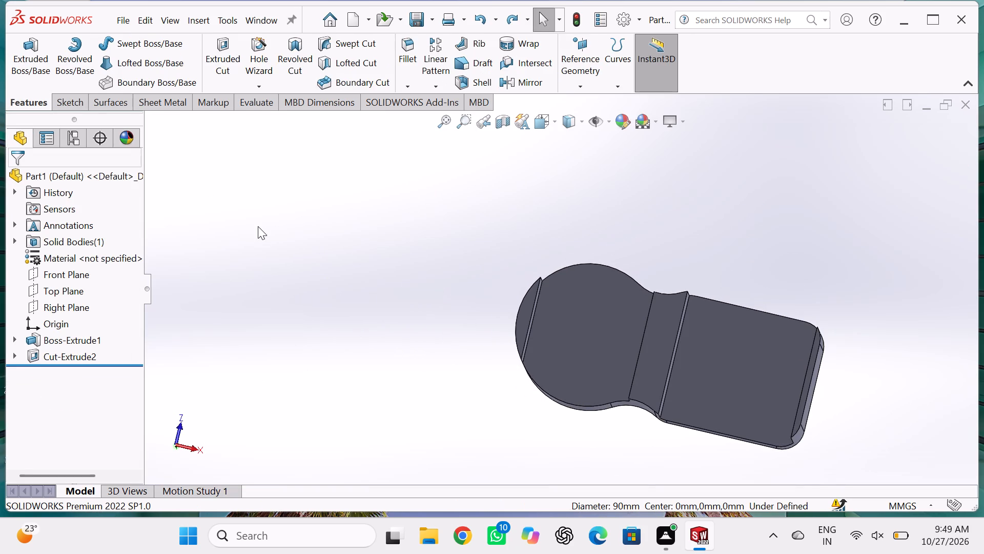
pyautogui.moveTo(284, 247); pyautogui.dragTo(347, 346, button='middle')
pyautogui.hotkey('ctrl', 'z')
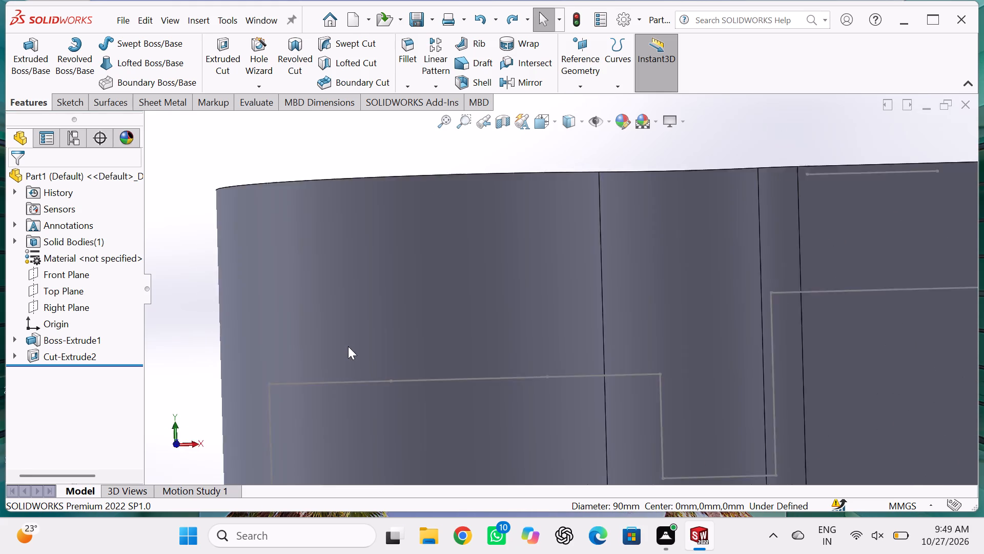
pyautogui.hotkey('ctrl', 'z')
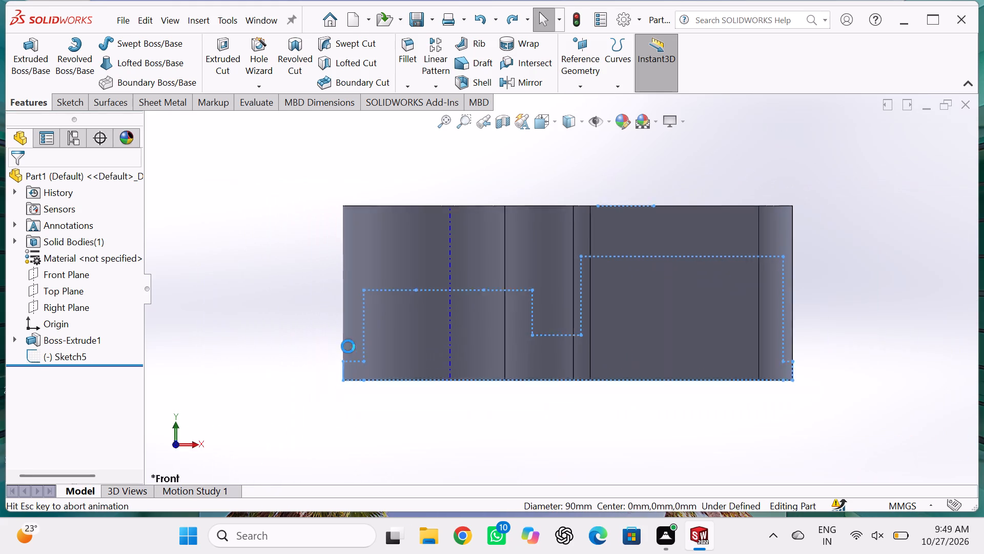
pyautogui.hotkey('ctrl', 'z')
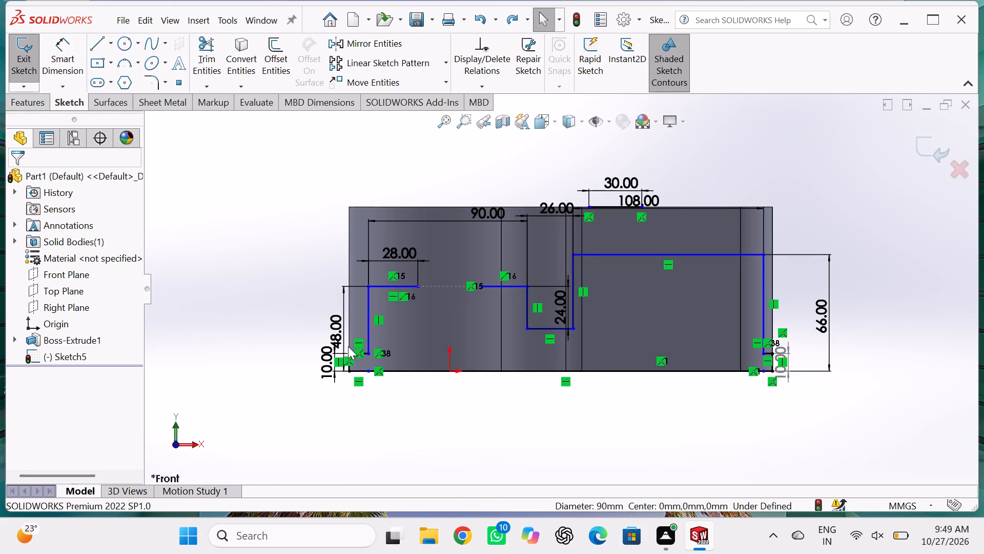
# Undo Sketch5 edits back through the 10 mm base-step heights and the removal of the 12 mm raised step on the 48 mm section.
pyautogui.hotkey('ctrl', 'z')
pyautogui.hotkey('ctrl', 'z')
pyautogui.hotkey('ctrl', 'z')
pyautogui.hotkey('ctrl', 'z')
pyautogui.hotkey('ctrl', 'z')
pyautogui.hotkey('ctrl', 'z')
pyautogui.hotkey('ctrl', 'z')
pyautogui.hotkey('ctrl', 'z')
pyautogui.hotkey('ctrl', 'z')
pyautogui.hotkey('ctrl', 'z')
pyautogui.hotkey('ctrl', 'z')
pyautogui.hotkey('ctrl', 'z')
pyautogui.hotkey('ctrl', 'z')
pyautogui.hotkey('ctrl', 'z')
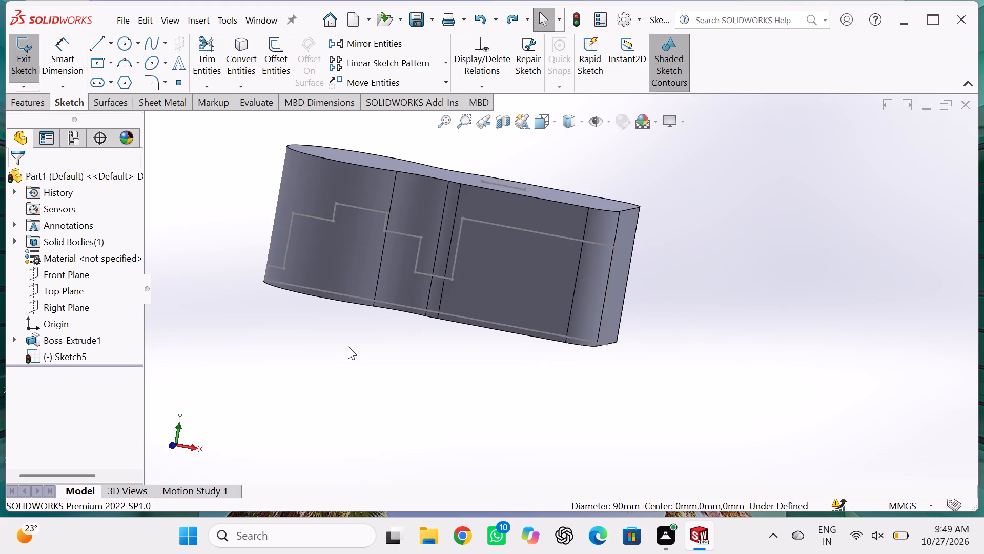
pyautogui.hotkey('ctrl', 'z')
pyautogui.hotkey('ctrl', 'z')
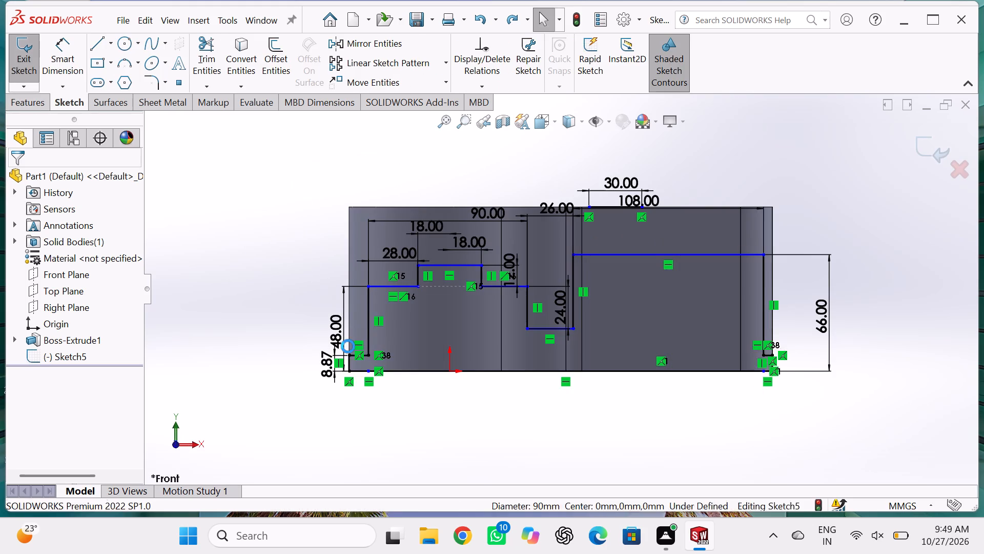
# Continue undoing Sketch5 edits to remove the remaining base-step height dimension and the base step beside the 66 mm section.
pyautogui.hotkey('ctrl', 'z')
pyautogui.hotkey('ctrl', 'z')
pyautogui.hotkey('ctrl', 'z')
pyautogui.hotkey('ctrl', 'z')
pyautogui.hotkey('ctrl', 'z')
pyautogui.hotkey('ctrl', 'z')
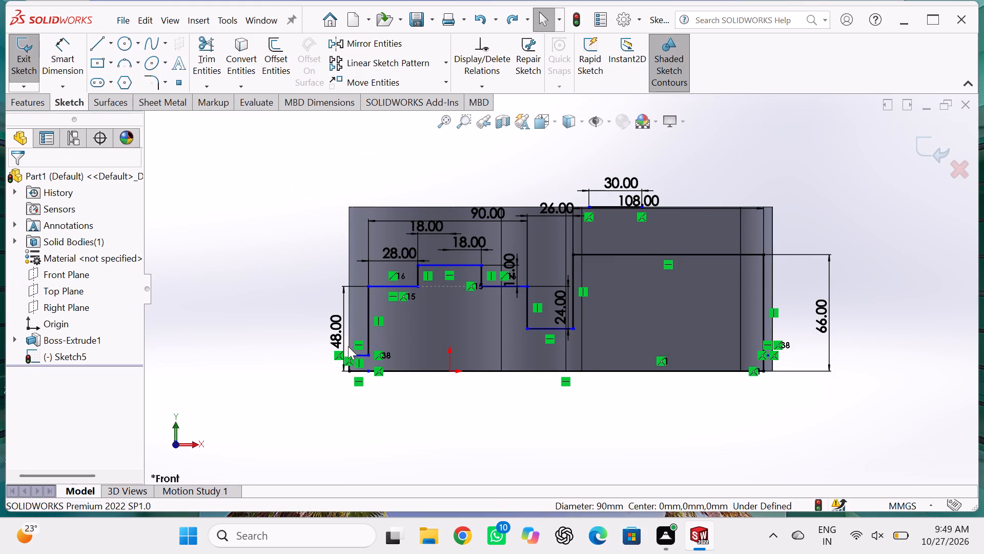
pyautogui.hotkey('ctrl', 'z')
pyautogui.hotkey('ctrl', 'z')
pyautogui.hotkey('ctrl', 'z')
pyautogui.hotkey('ctrl', 'z')
pyautogui.hotkey('ctrl', 'z')
pyautogui.hotkey('ctrl', 'z')
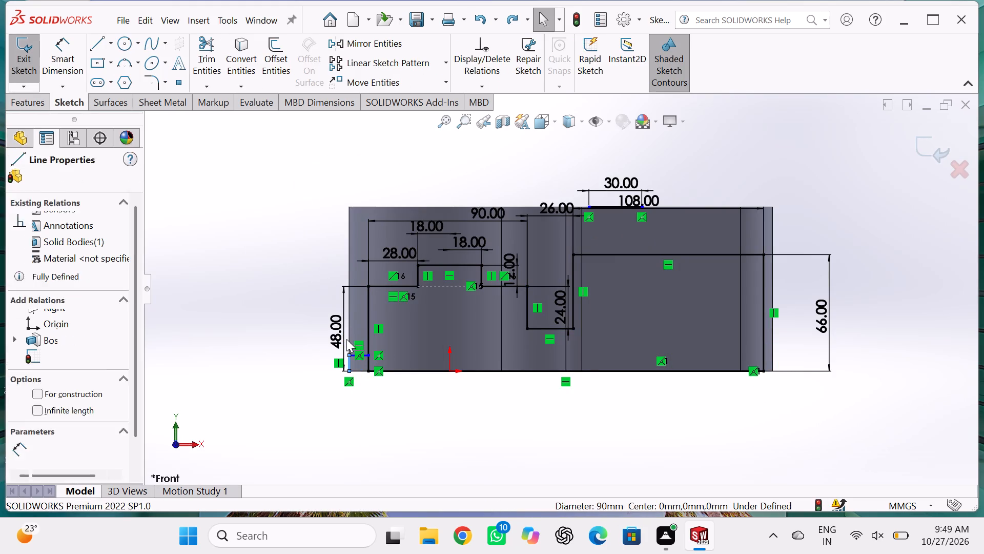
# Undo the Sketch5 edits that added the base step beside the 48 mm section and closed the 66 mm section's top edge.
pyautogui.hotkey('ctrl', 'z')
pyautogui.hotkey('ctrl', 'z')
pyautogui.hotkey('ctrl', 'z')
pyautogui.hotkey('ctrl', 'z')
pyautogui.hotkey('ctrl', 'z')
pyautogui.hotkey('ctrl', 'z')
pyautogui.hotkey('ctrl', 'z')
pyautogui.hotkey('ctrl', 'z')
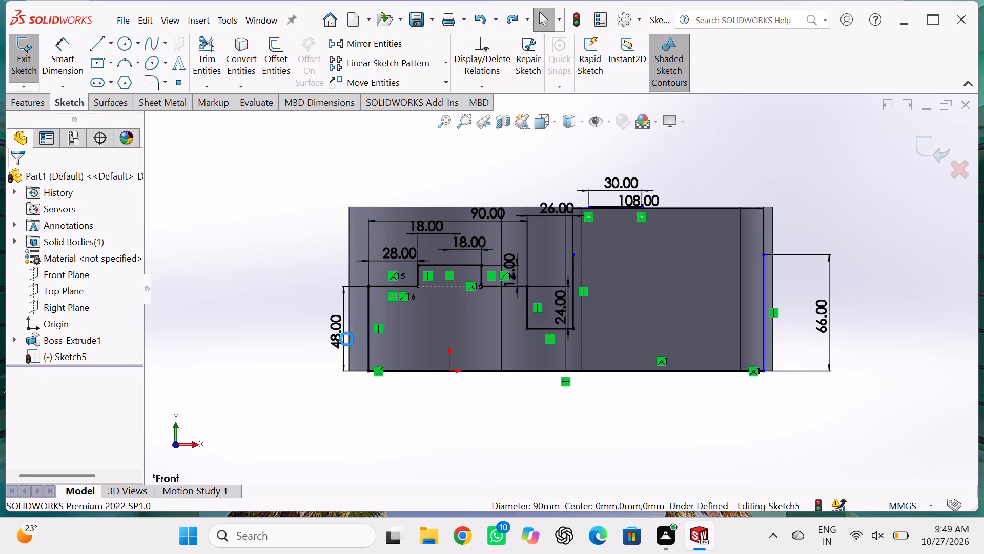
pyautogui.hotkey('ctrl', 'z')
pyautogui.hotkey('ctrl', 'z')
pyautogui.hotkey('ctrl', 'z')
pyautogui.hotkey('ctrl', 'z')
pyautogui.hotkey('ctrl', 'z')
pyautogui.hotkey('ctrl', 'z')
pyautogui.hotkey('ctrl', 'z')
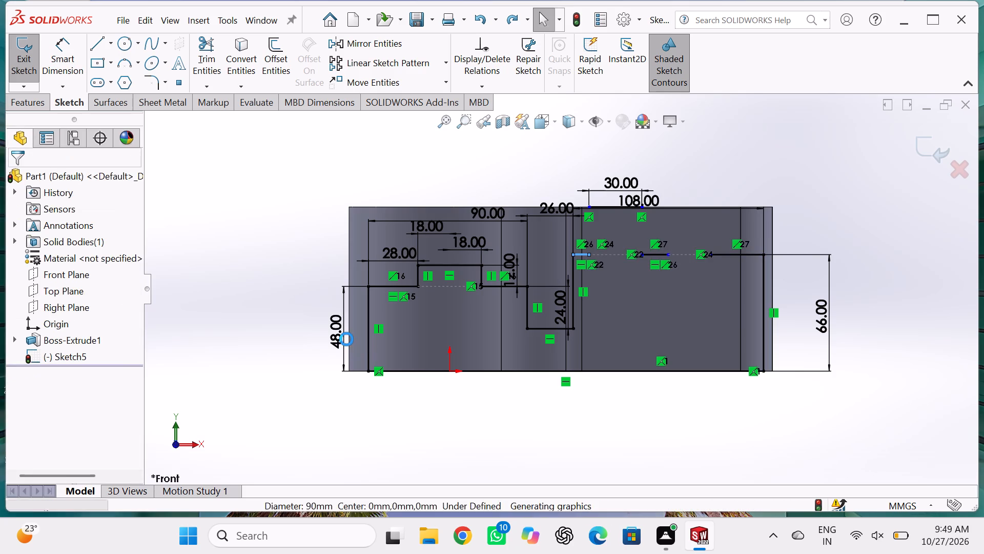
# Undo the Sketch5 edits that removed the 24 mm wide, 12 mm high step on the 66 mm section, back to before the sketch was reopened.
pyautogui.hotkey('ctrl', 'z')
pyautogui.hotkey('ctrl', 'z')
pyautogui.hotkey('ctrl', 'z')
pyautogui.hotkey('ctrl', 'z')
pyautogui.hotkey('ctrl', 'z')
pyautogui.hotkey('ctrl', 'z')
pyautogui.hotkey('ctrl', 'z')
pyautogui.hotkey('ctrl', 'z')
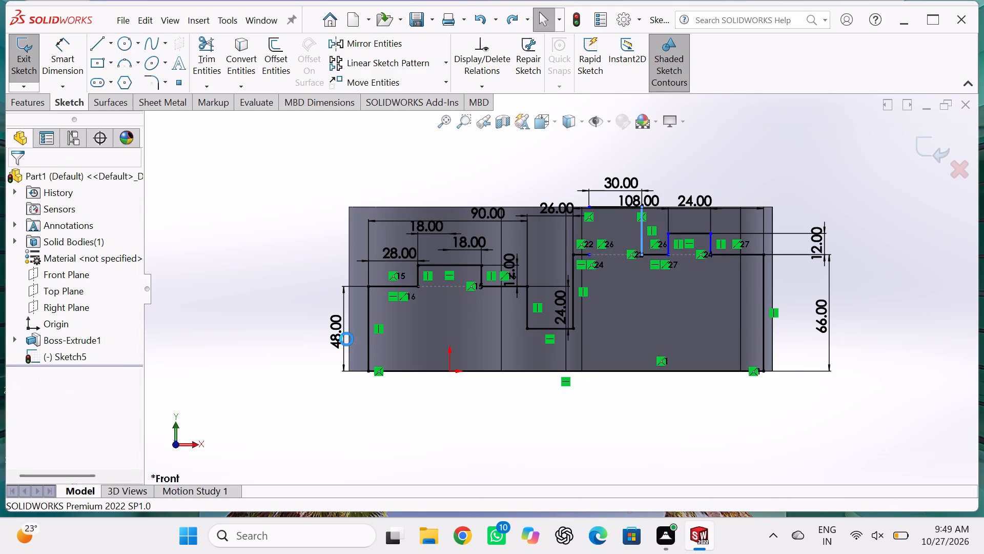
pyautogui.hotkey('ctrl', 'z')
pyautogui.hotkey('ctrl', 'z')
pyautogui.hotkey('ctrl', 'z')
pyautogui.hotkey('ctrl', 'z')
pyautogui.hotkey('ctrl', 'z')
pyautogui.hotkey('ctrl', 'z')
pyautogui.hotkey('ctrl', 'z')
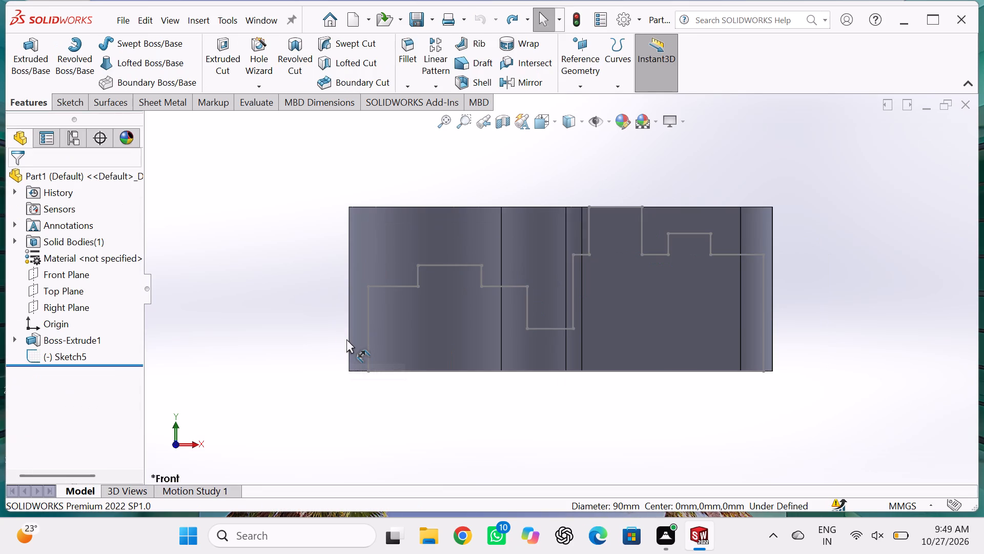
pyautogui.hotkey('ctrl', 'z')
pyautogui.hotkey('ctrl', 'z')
# Edit the Boss-Extrude1 feature and set its blind depth to 9 mm.
pyautogui.keyDown('ctrl'); pyautogui.moveTo(346, 339); pyautogui.dragTo(370, 390, button='middle'); pyautogui.keyUp('ctrl')
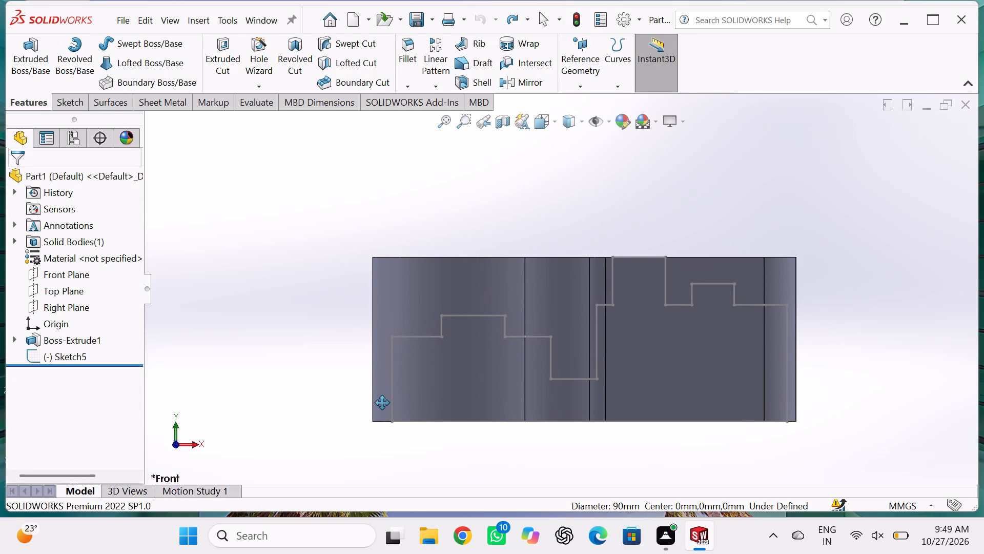
pyautogui.keyDown('ctrl'); pyautogui.moveTo(370, 390); pyautogui.dragTo(371, 390, button='middle'); pyautogui.keyUp('ctrl')
pyautogui.keyDown('ctrl'); pyautogui.moveTo(310, 324); pyautogui.dragTo(324, 232, button='middle'); pyautogui.keyUp('ctrl')
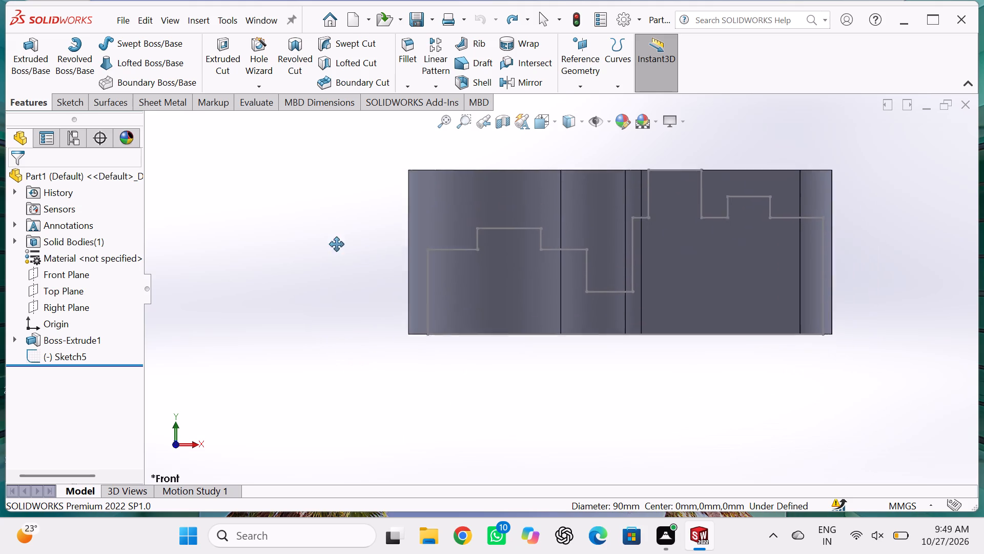
pyautogui.keyDown('ctrl'); pyautogui.moveTo(324, 232); pyautogui.dragTo(221, 253, button='middle'); pyautogui.keyUp('ctrl')
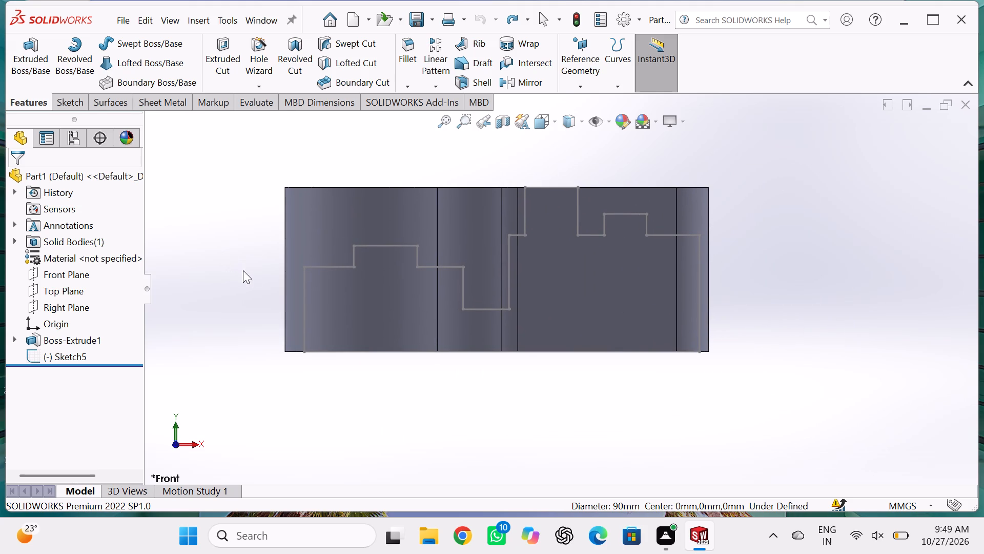
pyautogui.click(289, 295)
pyautogui.click(376, 415)
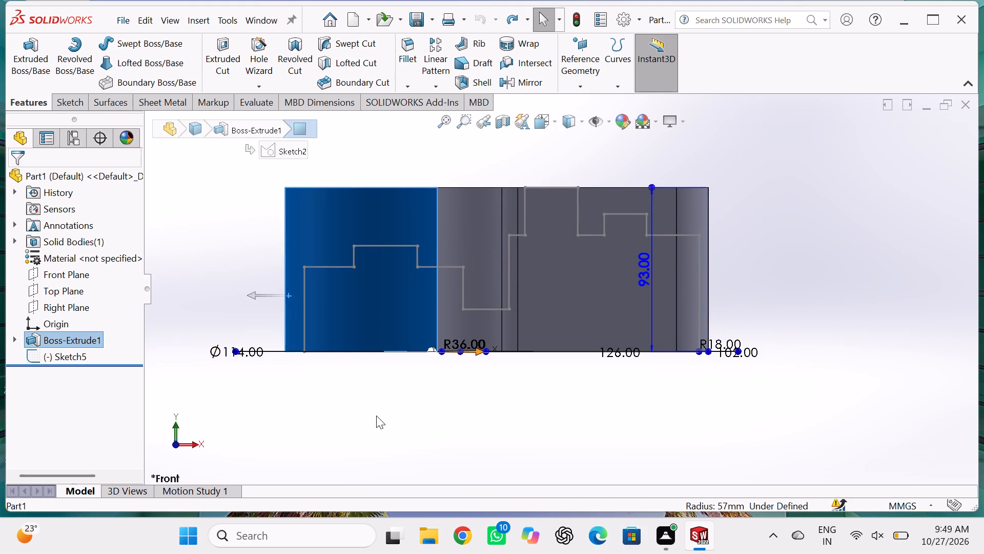
pyautogui.moveTo(302, 410); pyautogui.dragTo(405, 491, button='middle')
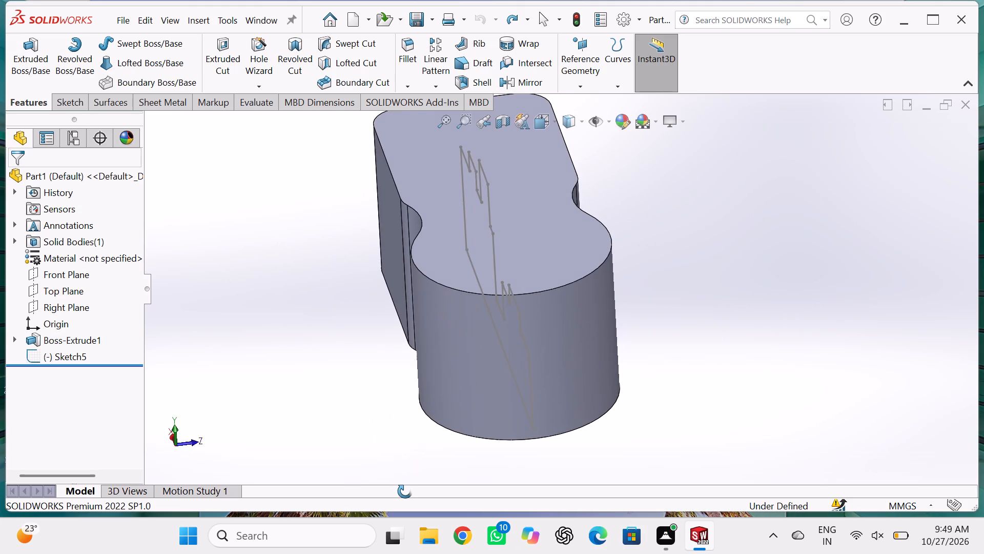
pyautogui.moveTo(405, 491); pyautogui.dragTo(283, 384, button='middle')
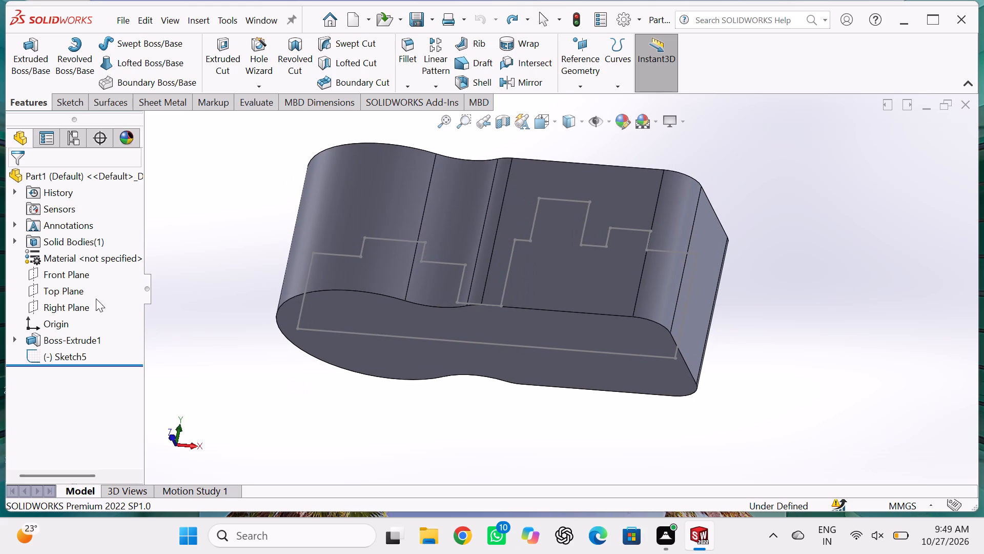
pyautogui.click(70, 342)
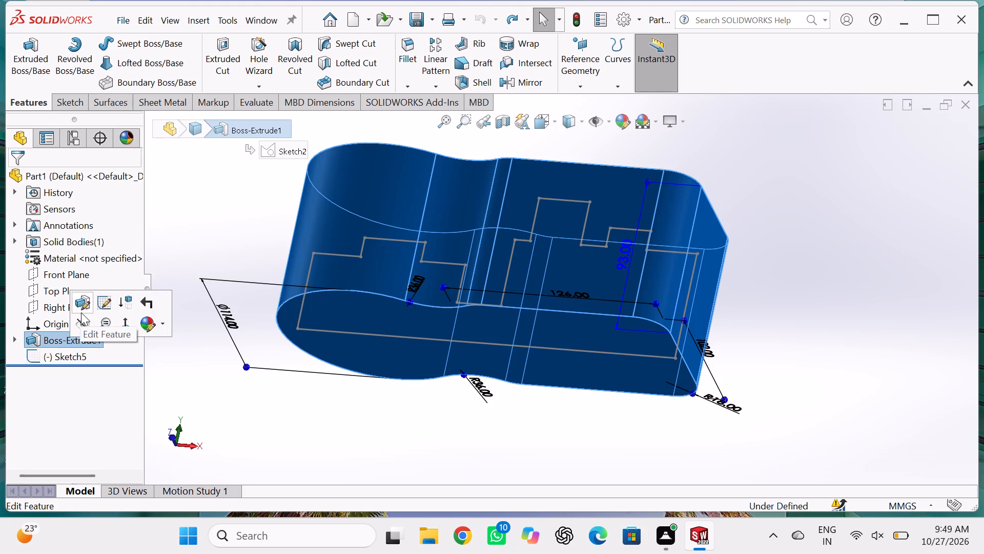
pyautogui.click(81, 295)
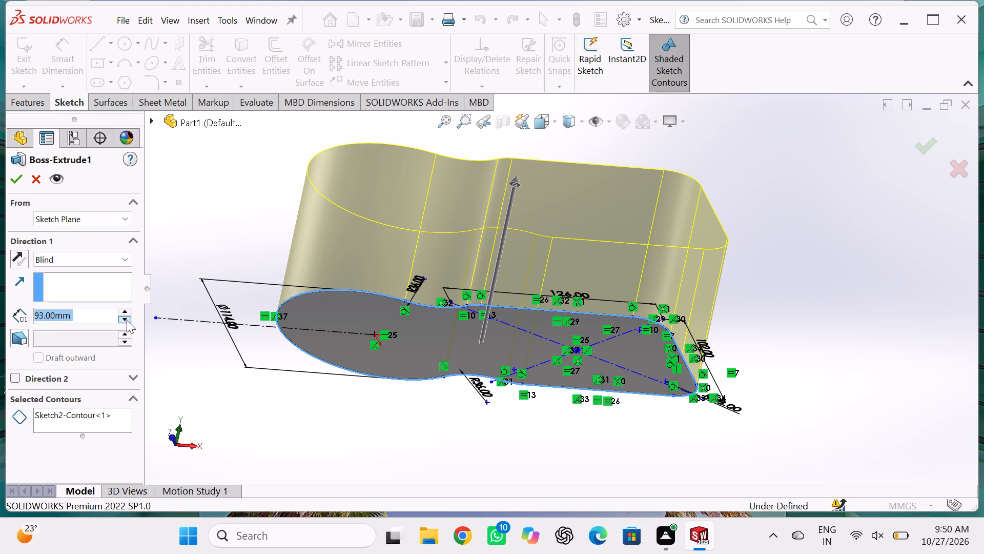
pyautogui.press('9')
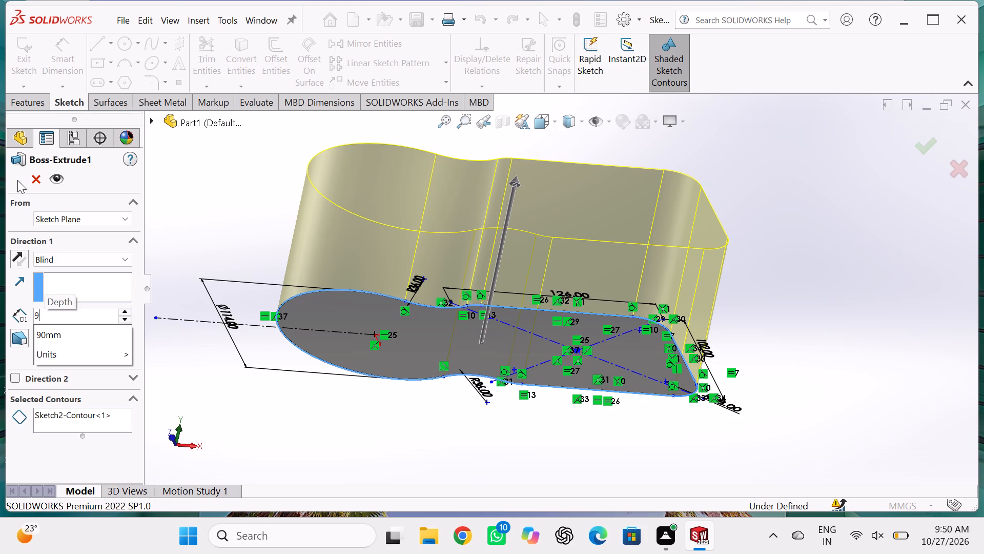
pyautogui.click(17, 180)
pyautogui.click(449, 201)
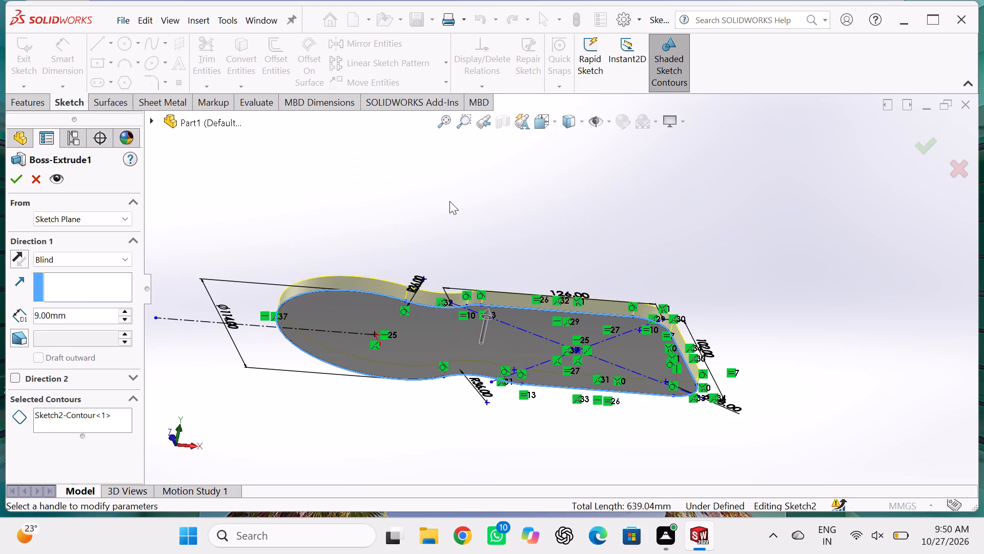
pyautogui.click(14, 179)
# Delete the stepped side-profile sketch, Sketch5.
pyautogui.moveTo(197, 314); pyautogui.dragTo(213, 311, button='middle')
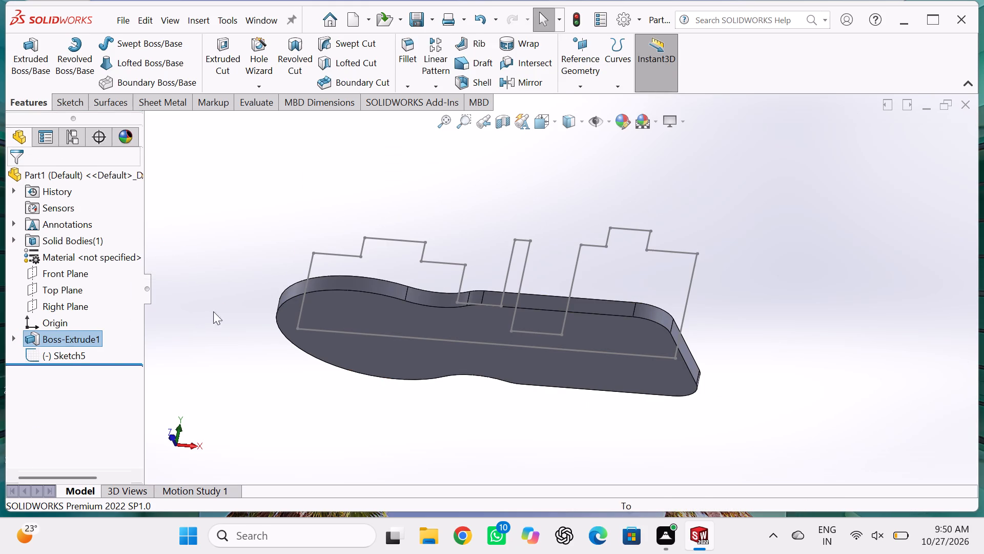
pyautogui.moveTo(213, 311); pyautogui.dragTo(261, 318, button='middle')
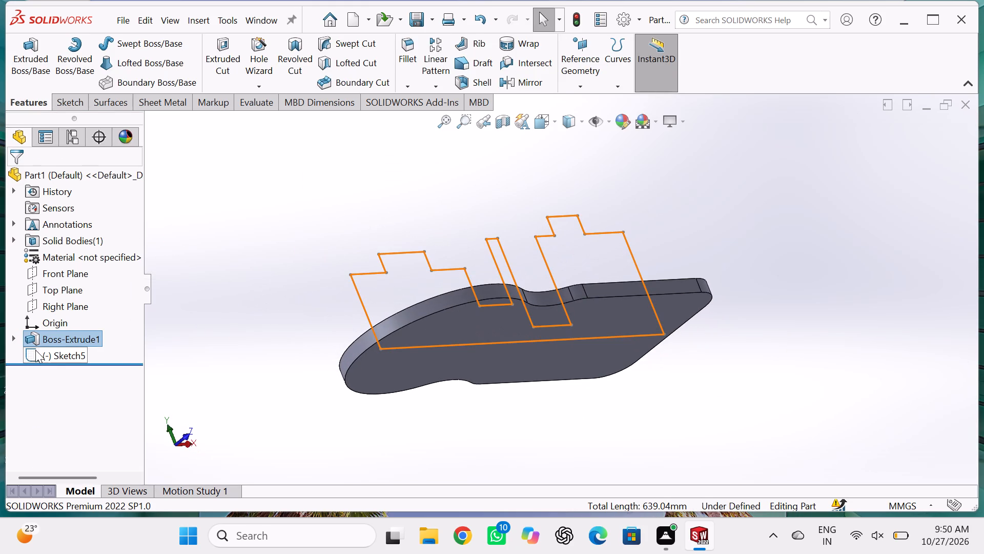
pyautogui.rightClick(47, 356)
pyautogui.doubleClick(72, 336)
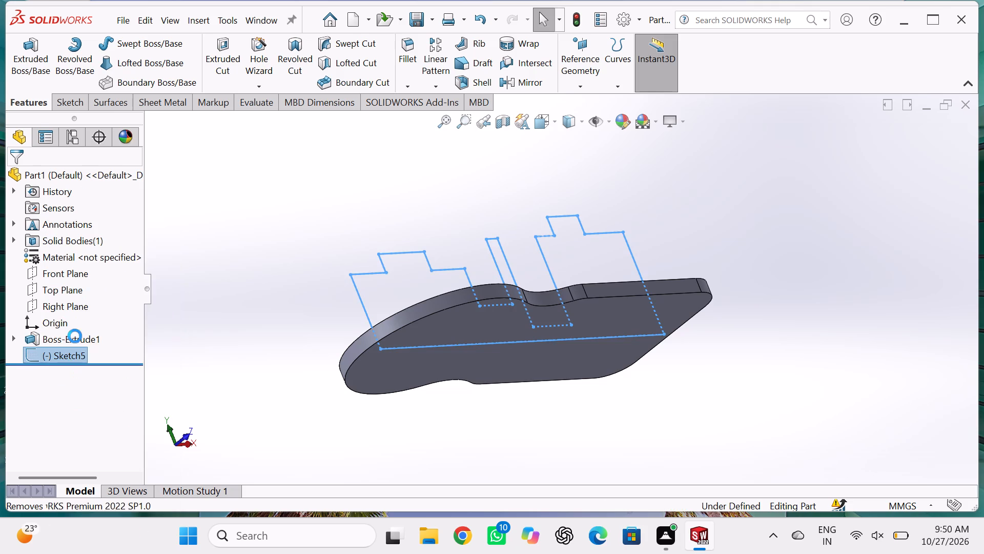
pyautogui.click(265, 235)
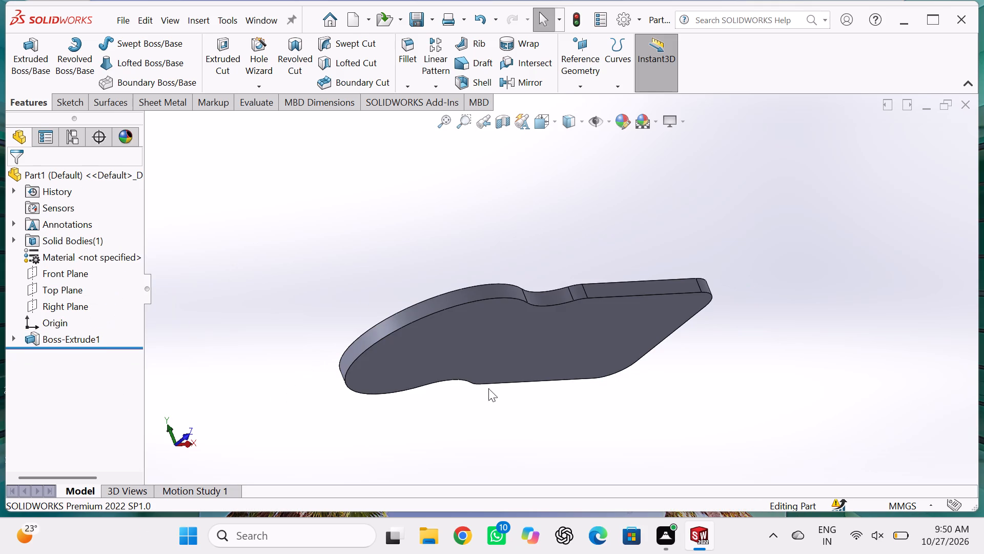
# On the plate's bottom face, sketch a circle centred on the origin, dimension its diameter to 90 mm and exit the sketch.
pyautogui.click(485, 335)
pyautogui.click(542, 303)
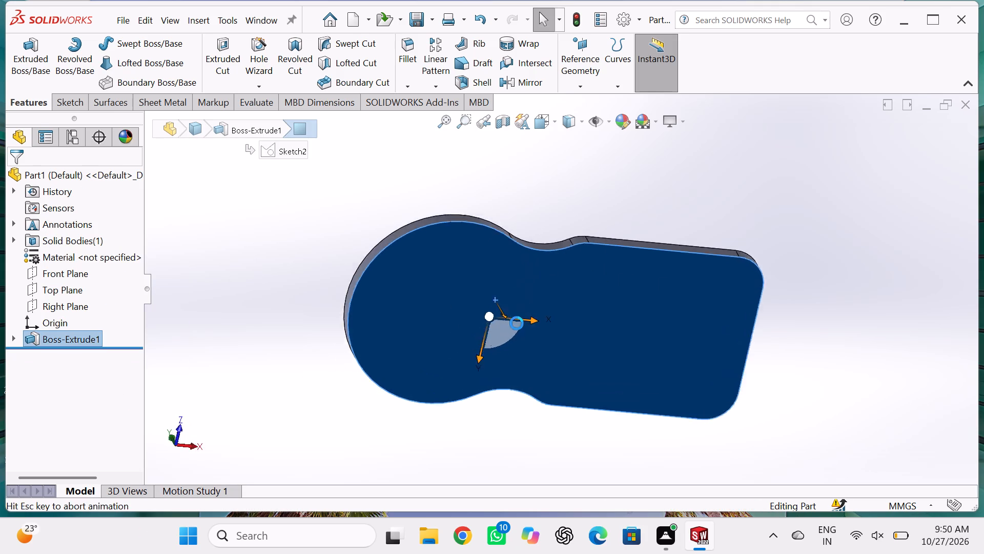
pyautogui.click(460, 409)
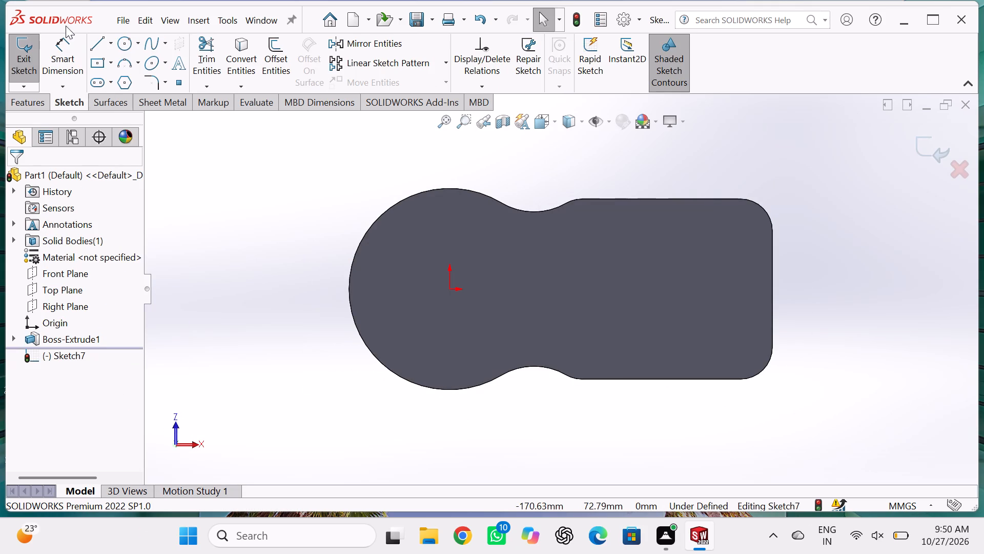
pyautogui.click(128, 38)
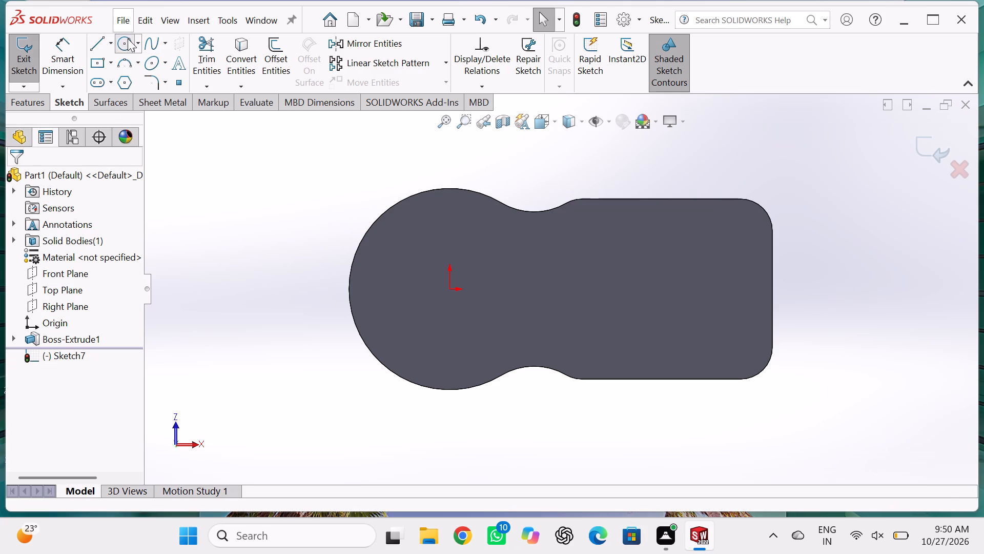
pyautogui.click(448, 292)
pyautogui.click(479, 347)
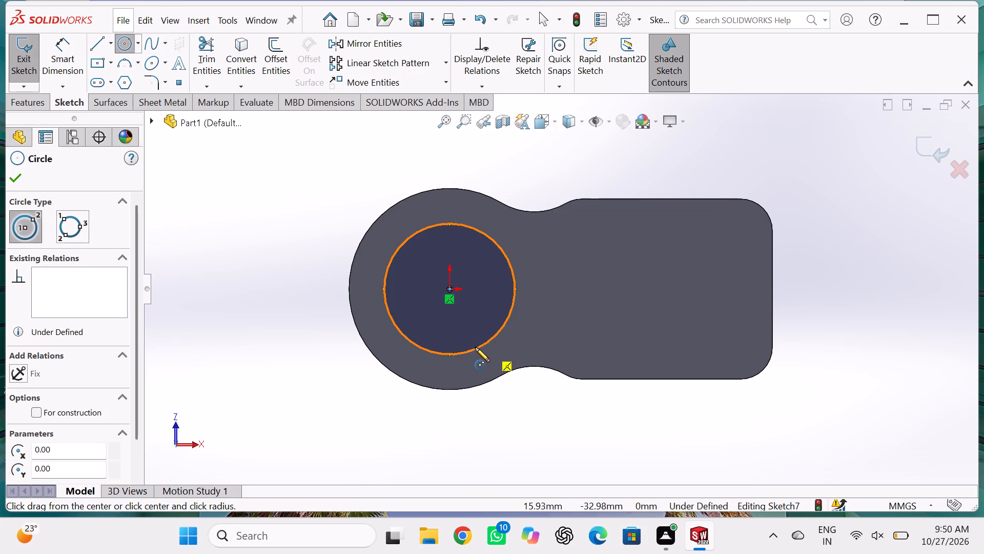
pyautogui.click(76, 56)
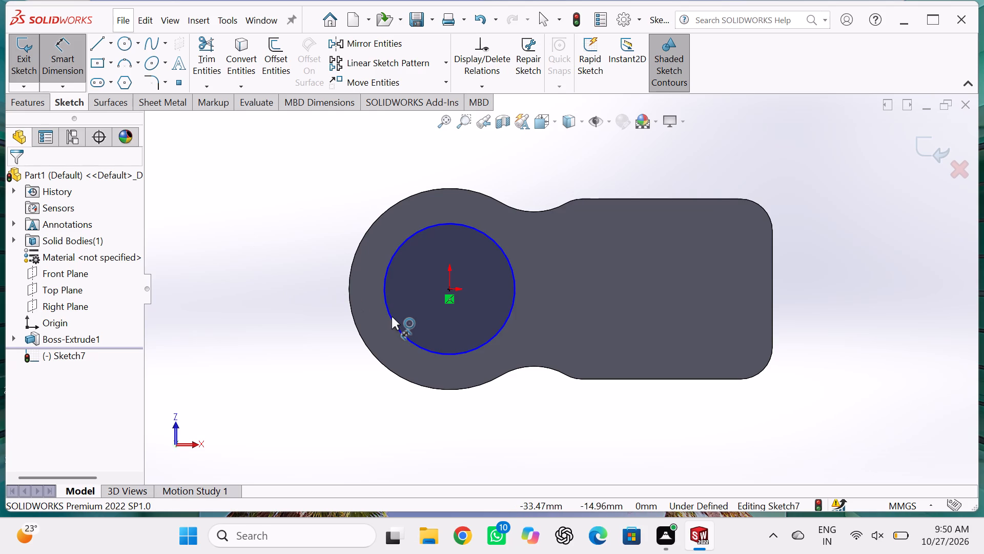
pyautogui.click(385, 307)
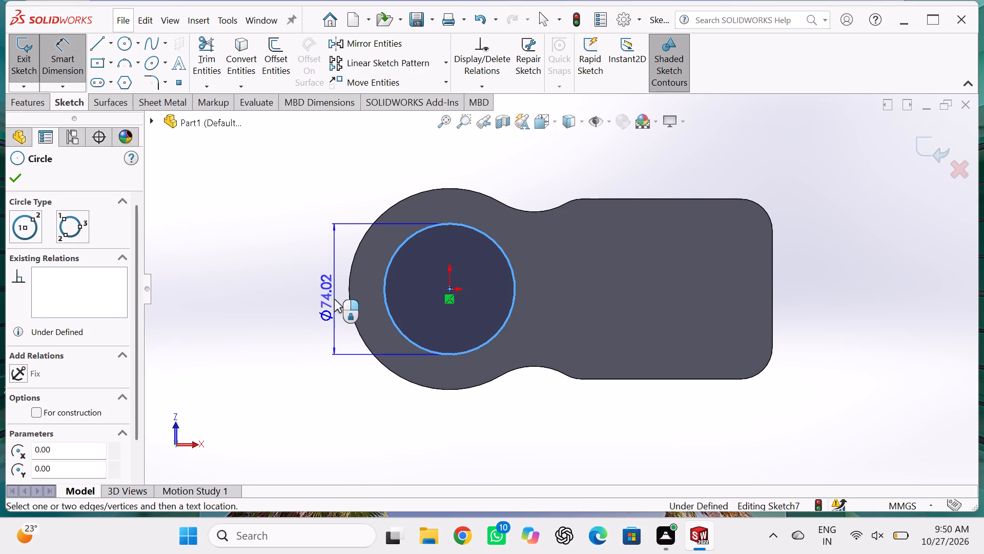
pyautogui.click(334, 299)
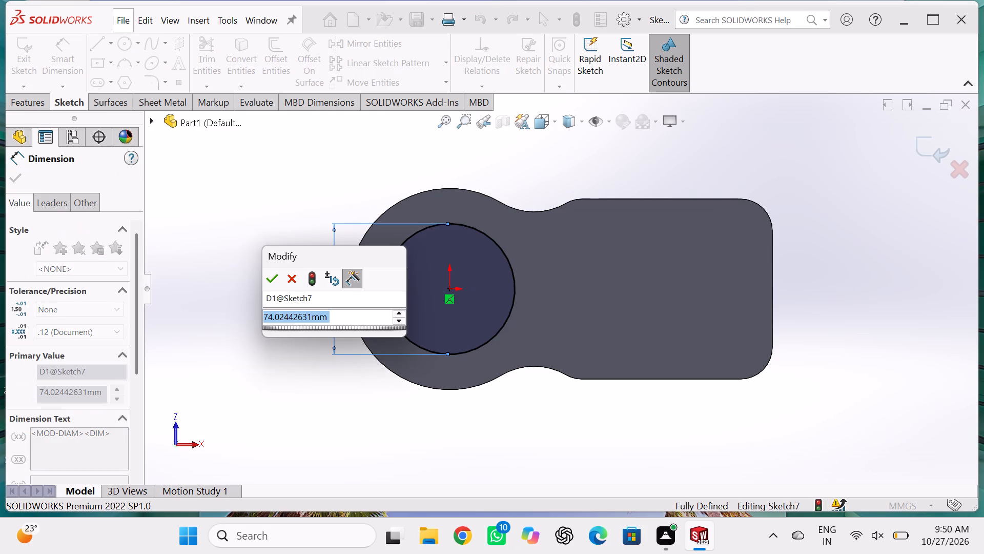
pyautogui.write('90')
pyautogui.press('Return')
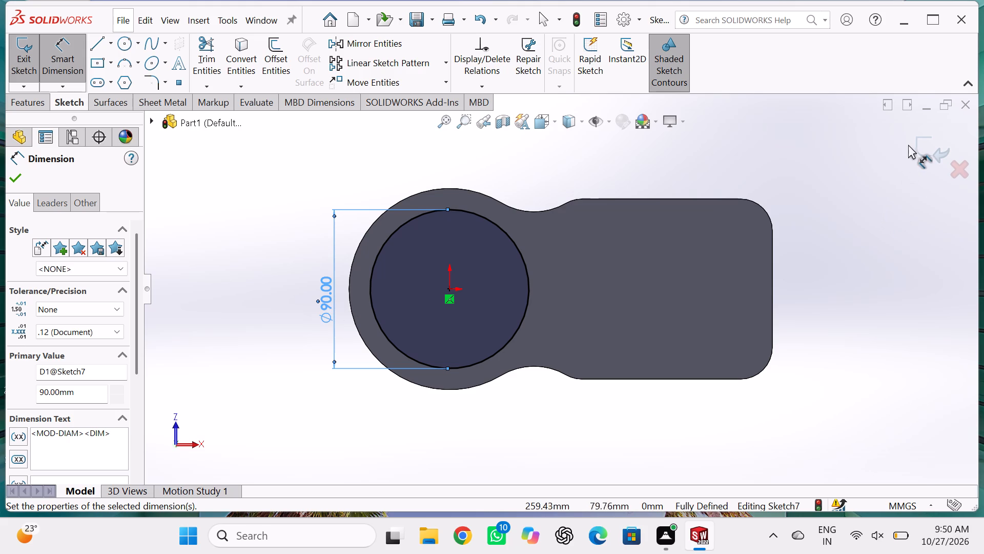
pyautogui.doubleClick(909, 142)
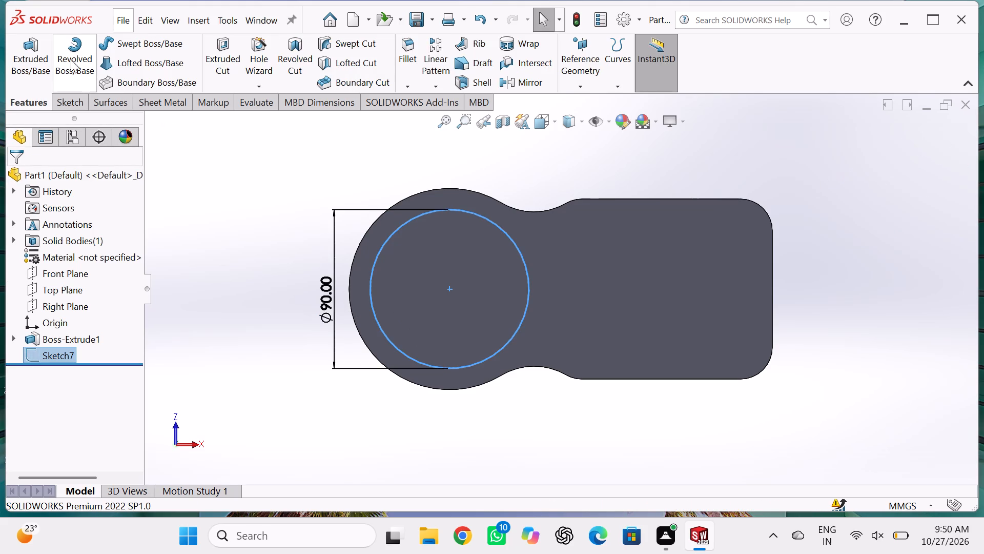
# Extrude the 90 mm circle as a blind boss 48 mm deep, with its direction reversed through the plate and merged.
pyautogui.click(23, 34)
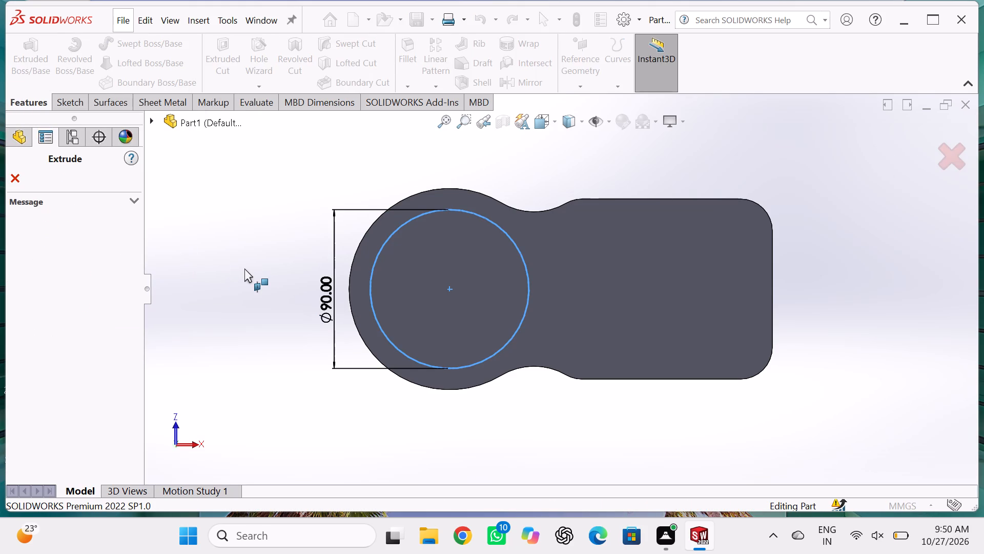
pyautogui.click(375, 255)
pyautogui.moveTo(222, 249); pyautogui.dragTo(235, 277, button='middle')
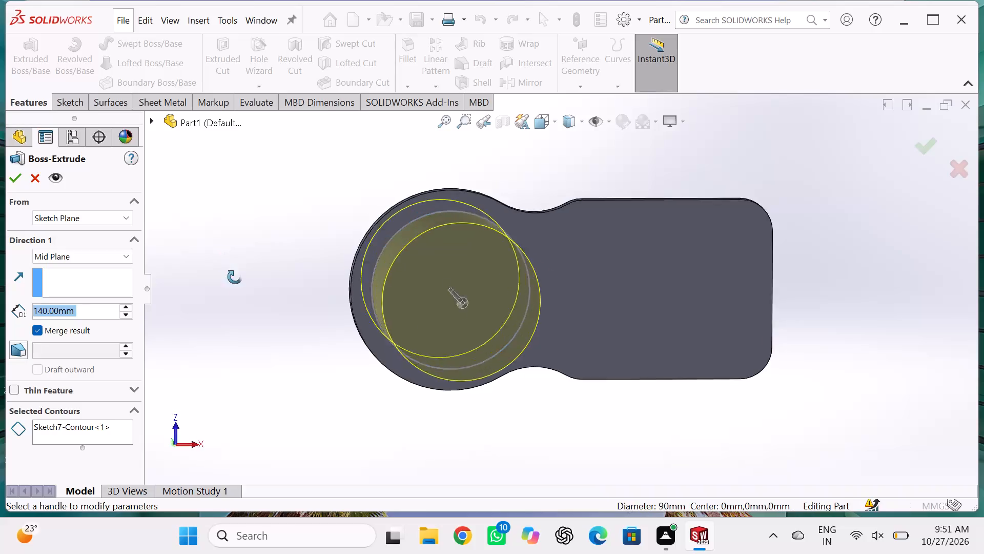
pyautogui.moveTo(235, 277); pyautogui.dragTo(257, 313, button='middle')
pyautogui.click(125, 251)
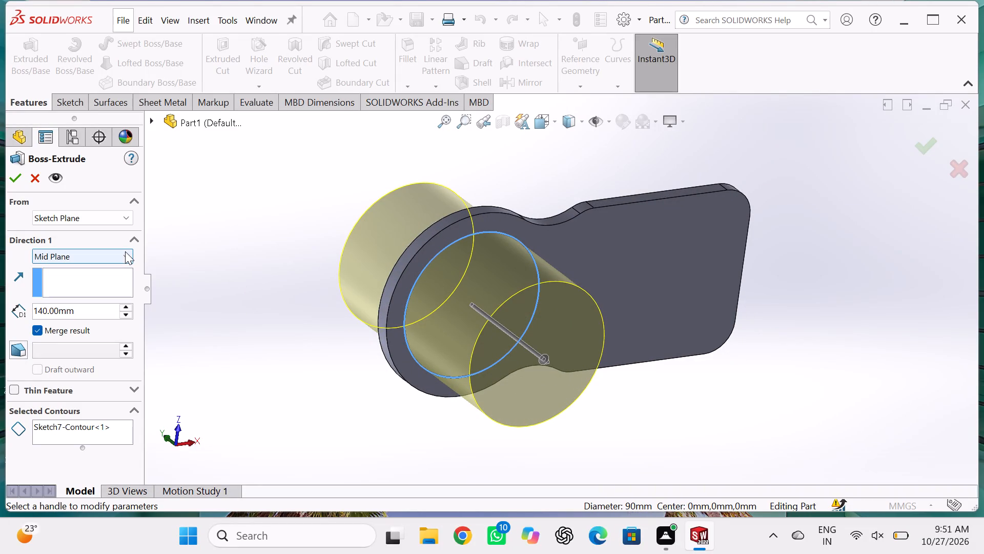
pyautogui.click(114, 272)
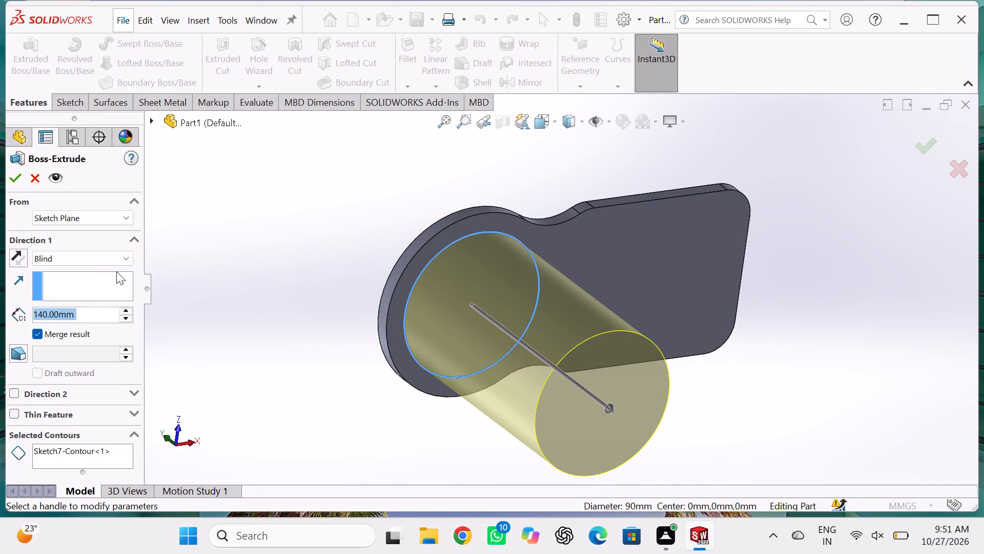
pyautogui.click(18, 257)
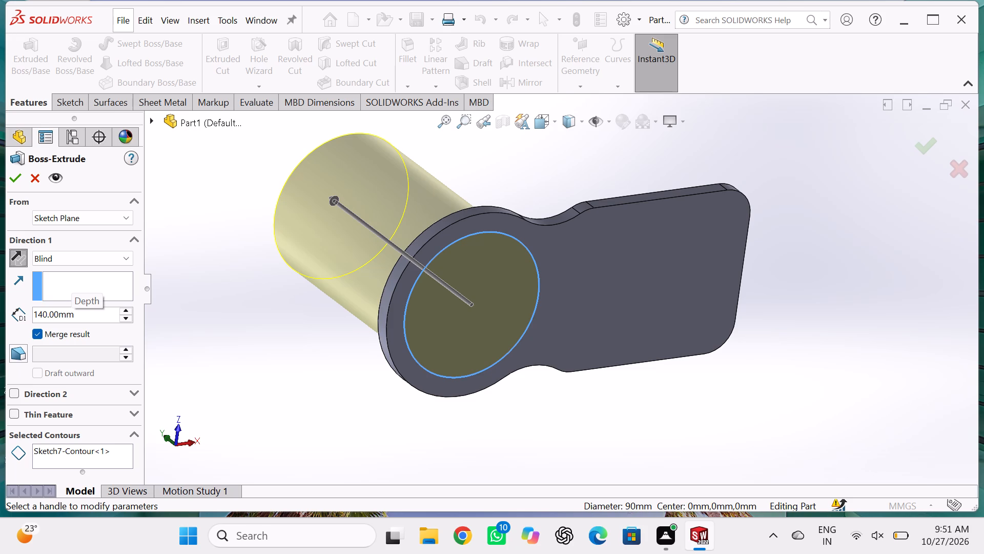
pyautogui.press('4')
pyautogui.press('8')
pyautogui.doubleClick(100, 313)
pyautogui.press('4')
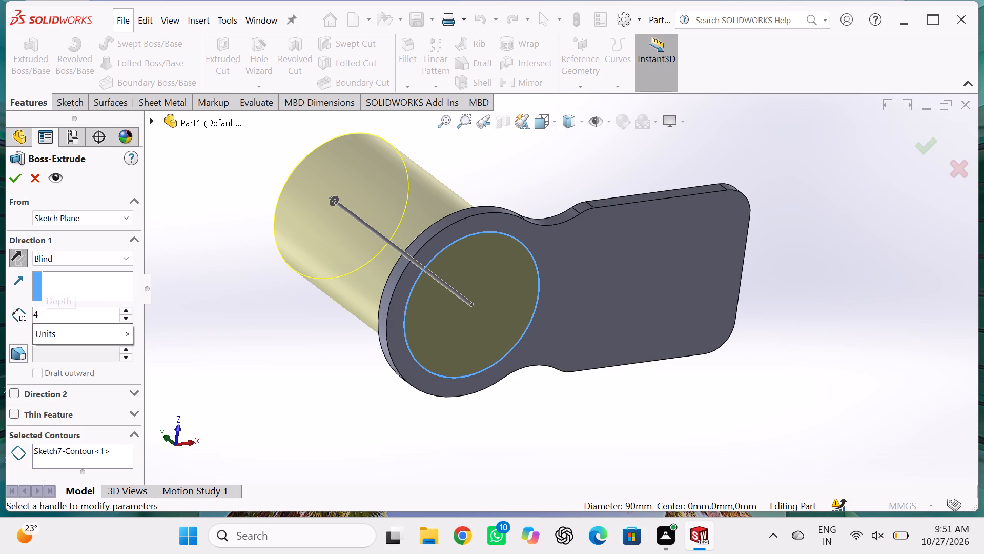
pyautogui.press('8')
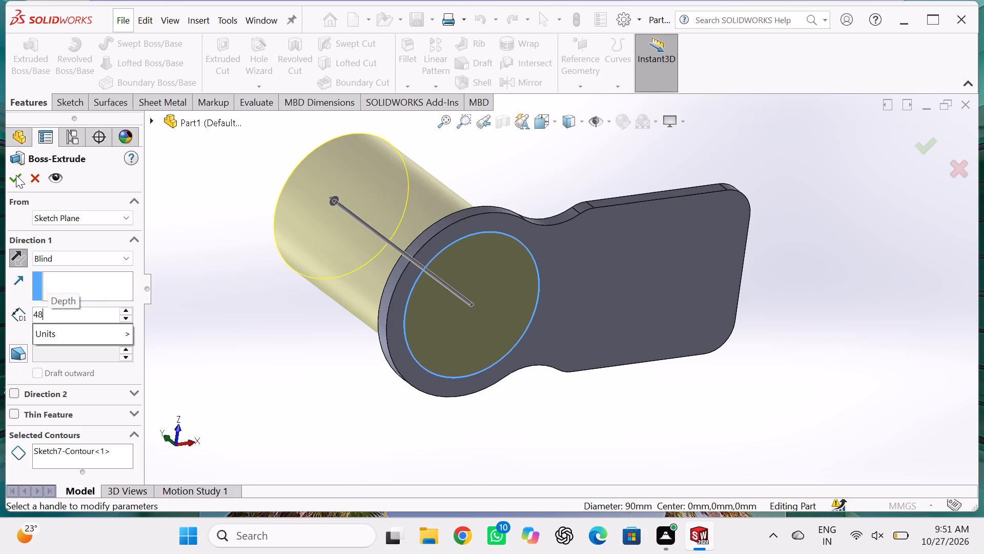
pyautogui.click(16, 175)
pyautogui.doubleClick(16, 175)
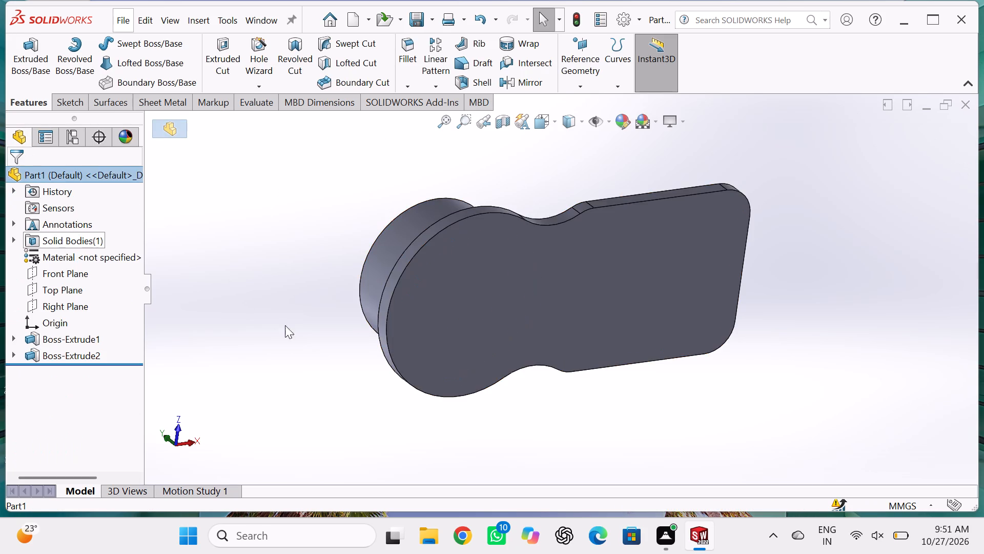
# On the plate face the round boss projects from, sketch a centre rectangle about 105 by 58 mm in the rectangular section, centred level with the origin.
pyautogui.moveTo(291, 335); pyautogui.dragTo(279, 320, button='middle')
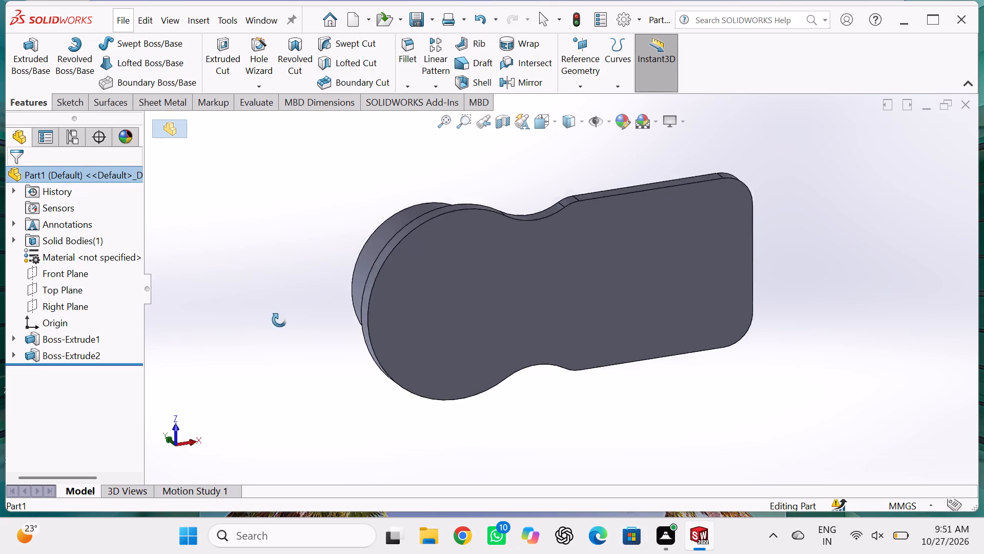
pyautogui.moveTo(279, 320); pyautogui.dragTo(265, 105, button='middle')
pyautogui.moveTo(324, 315); pyautogui.dragTo(293, 194, button='middle')
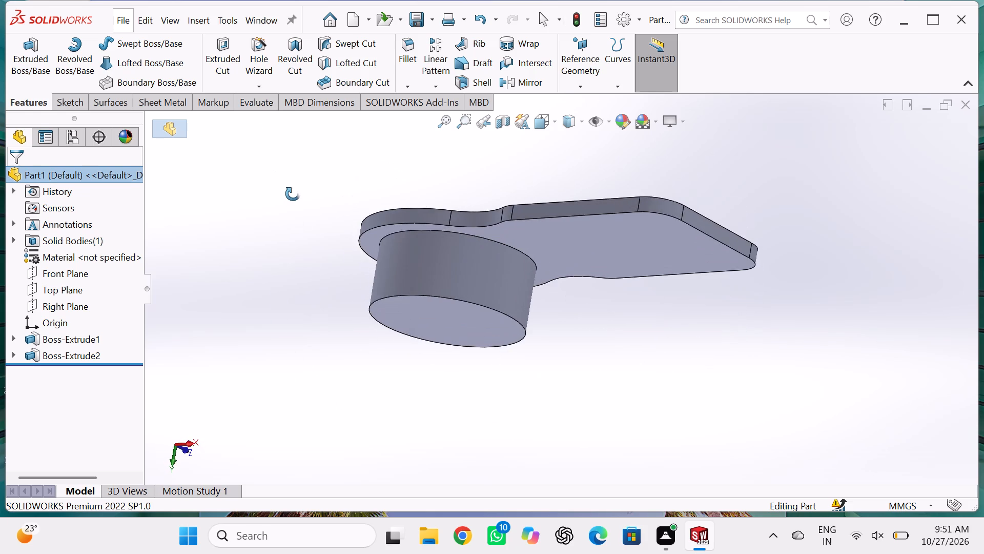
pyautogui.moveTo(293, 194); pyautogui.dragTo(363, 140, button='middle')
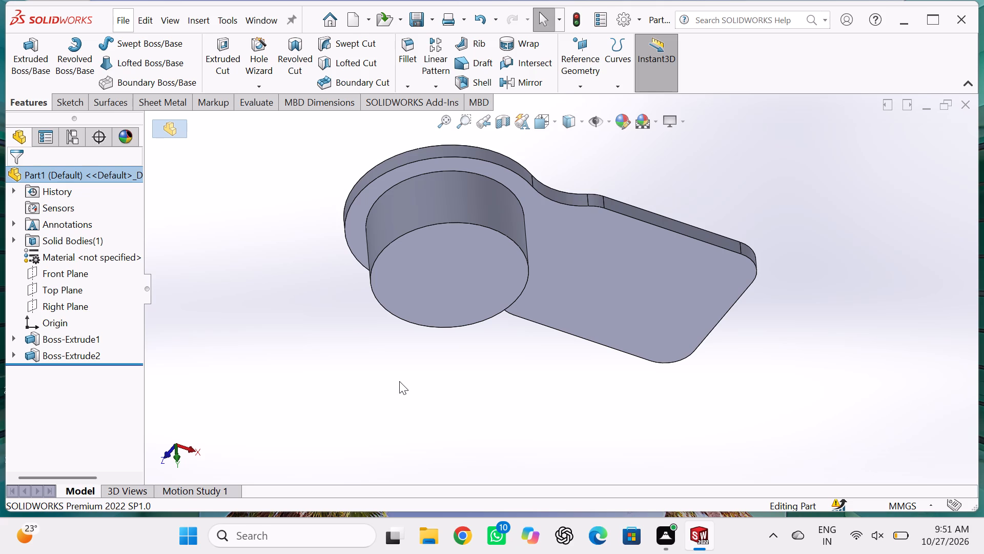
pyautogui.click(599, 233)
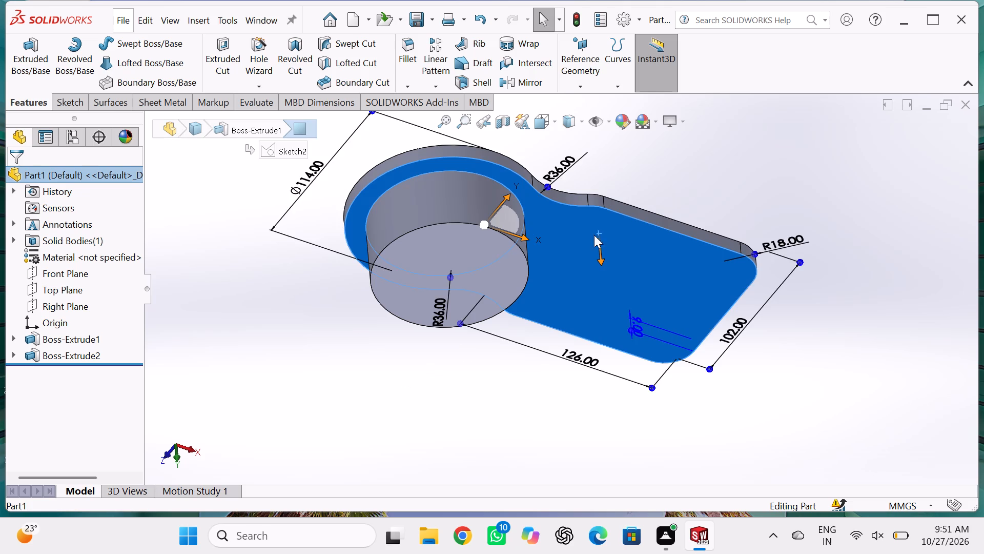
pyautogui.click(625, 274)
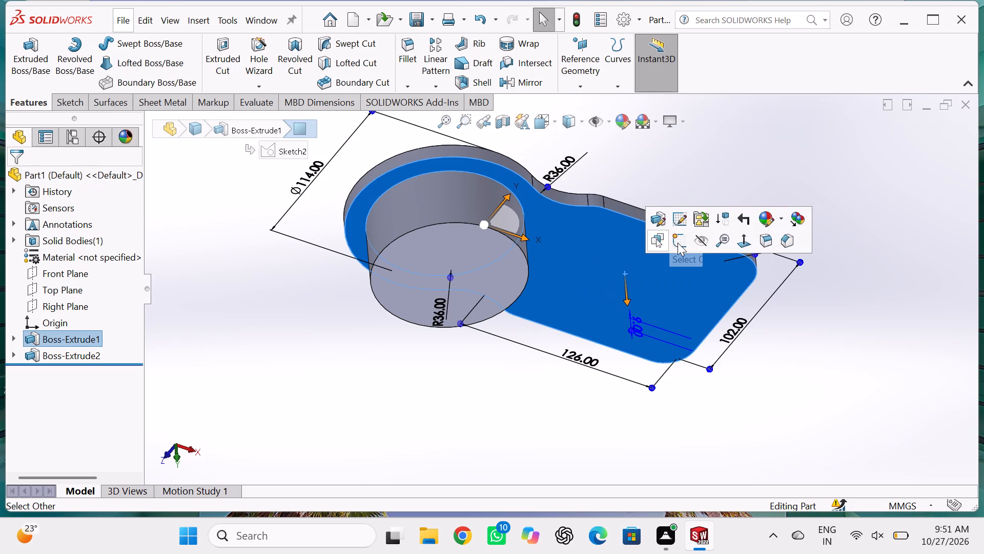
pyautogui.click(678, 243)
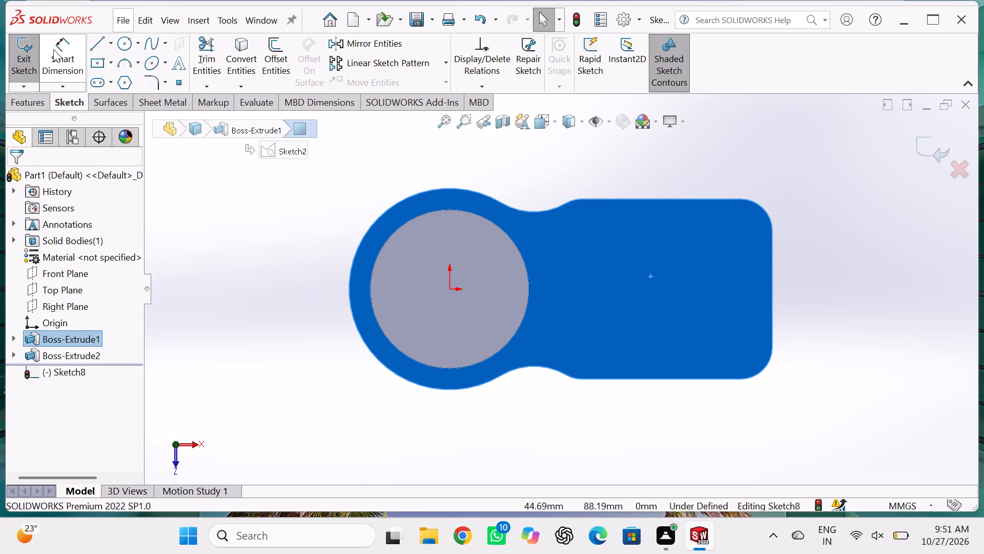
pyautogui.click(100, 66)
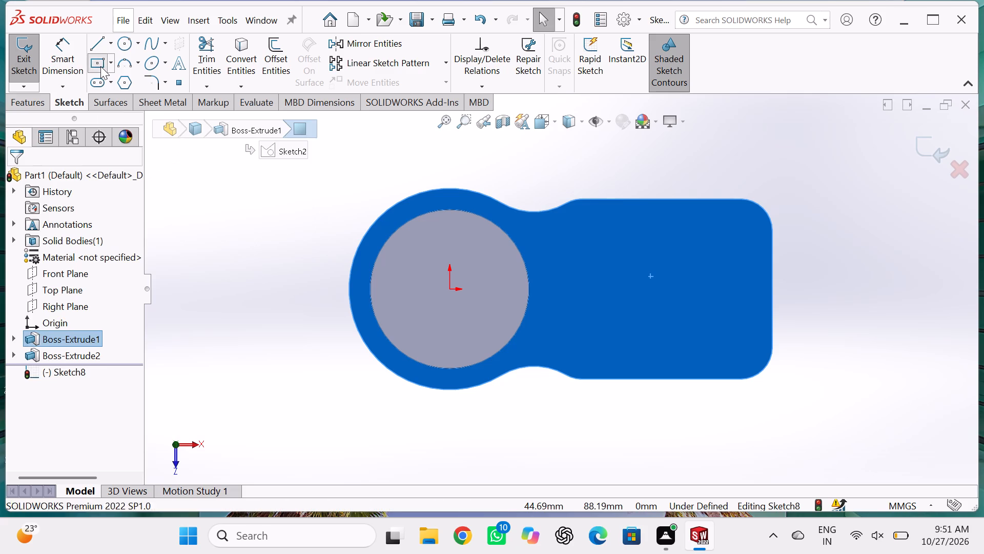
pyautogui.click(658, 290)
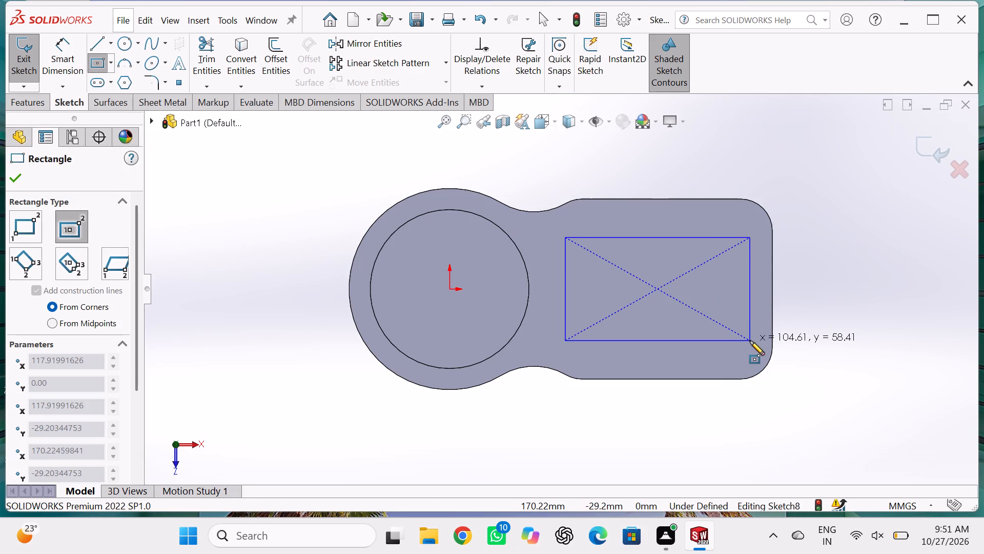
pyautogui.click(750, 341)
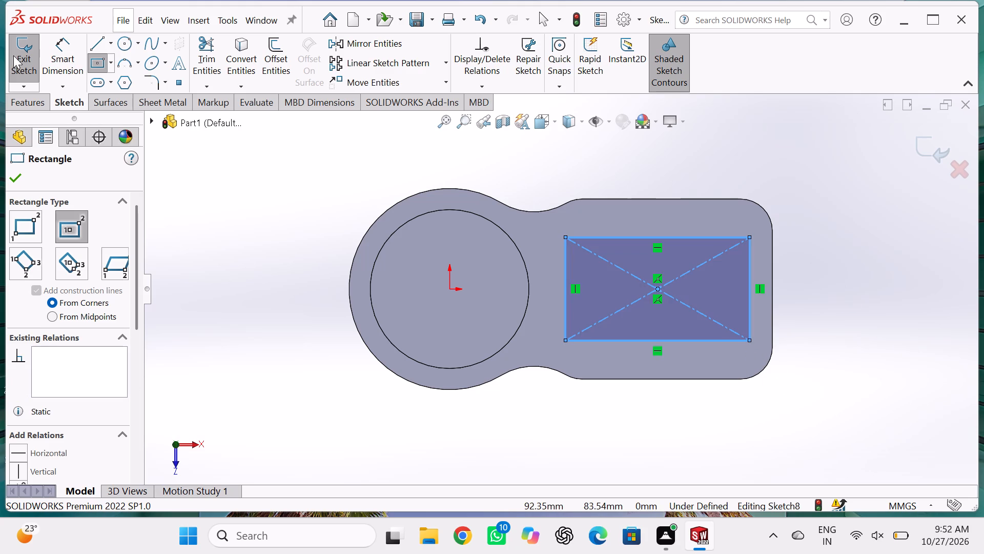
# Dimension the rectangle to 102 mm along the plate's length and 84 mm across its width.
pyautogui.click(71, 42)
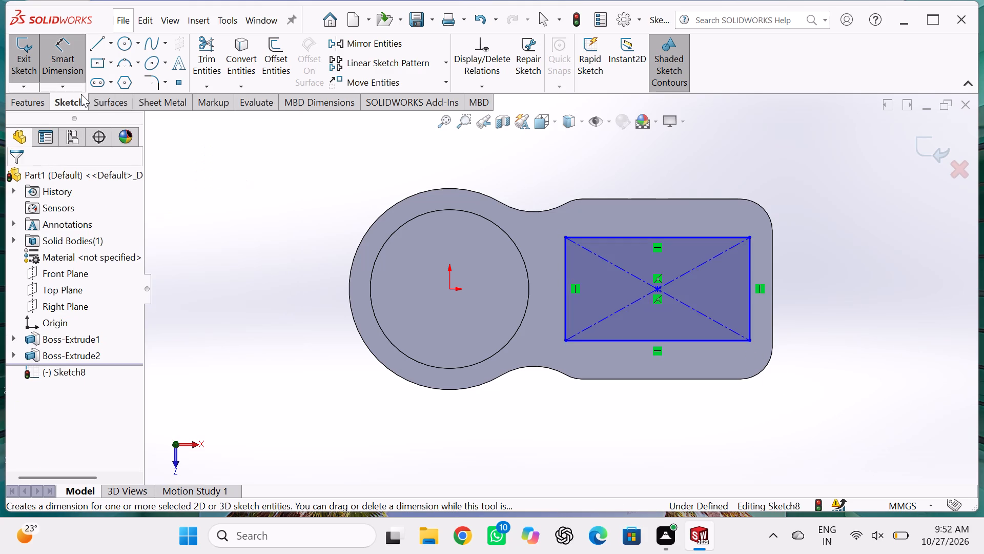
pyautogui.click(717, 239)
pyautogui.click(684, 167)
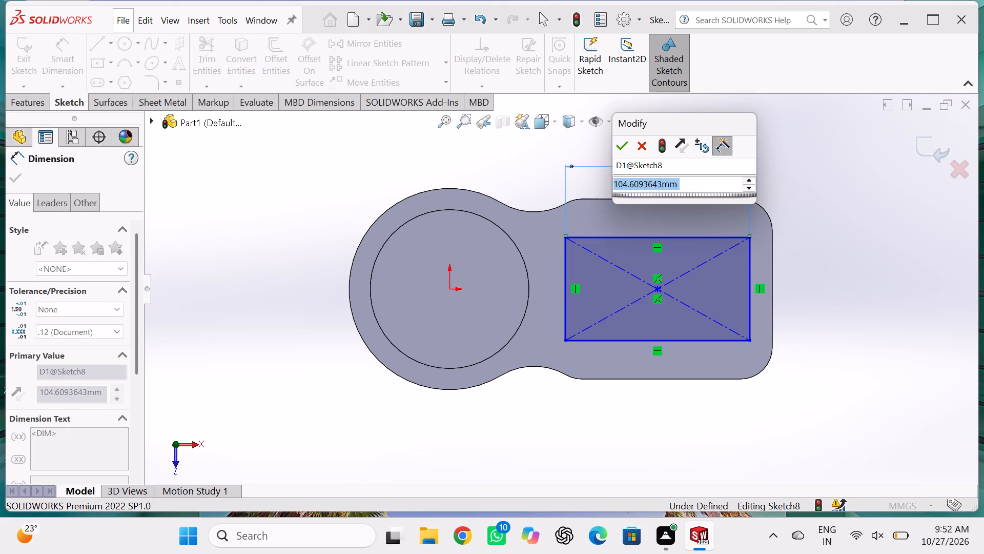
pyautogui.press('1')
pyautogui.press('0')
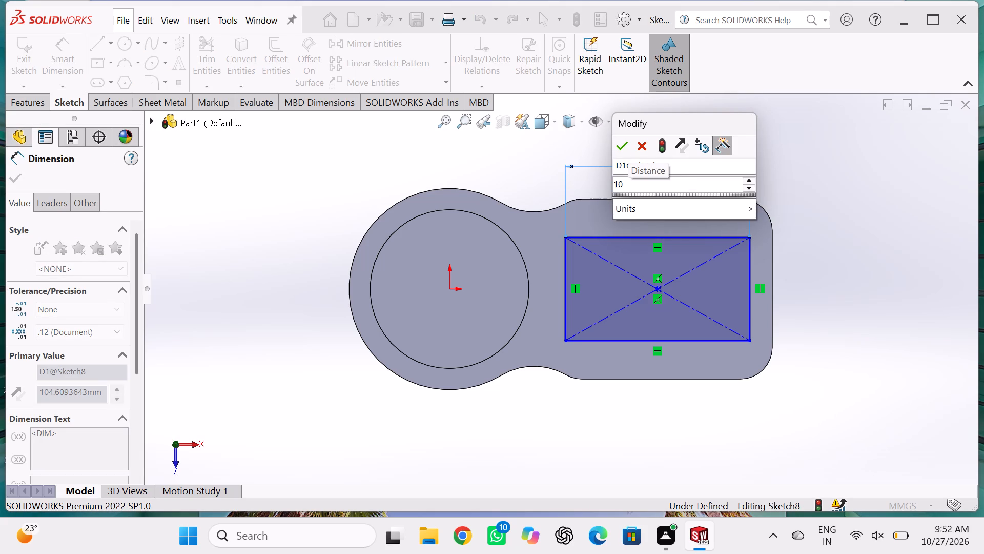
pyautogui.press('2')
pyautogui.press('Return')
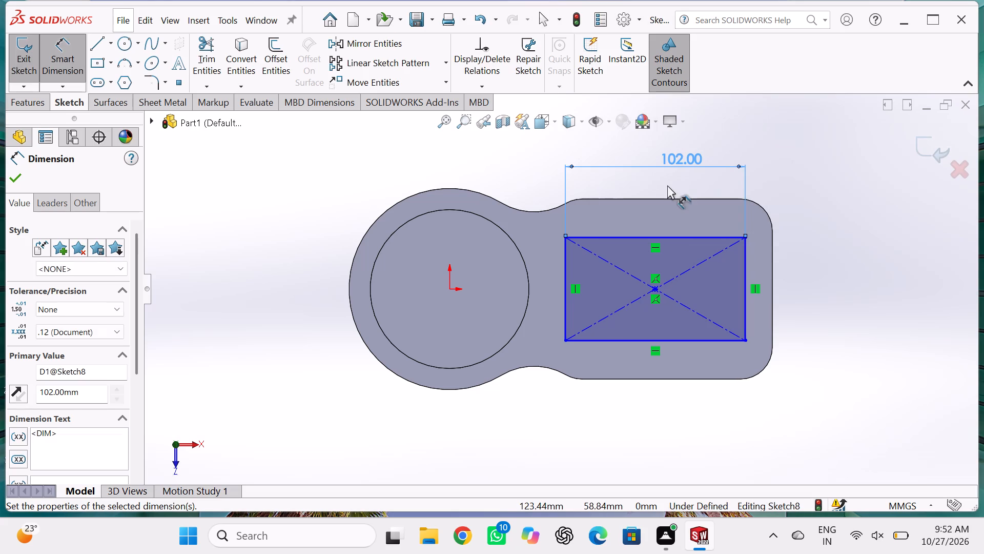
pyautogui.click(744, 311)
pyautogui.click(828, 307)
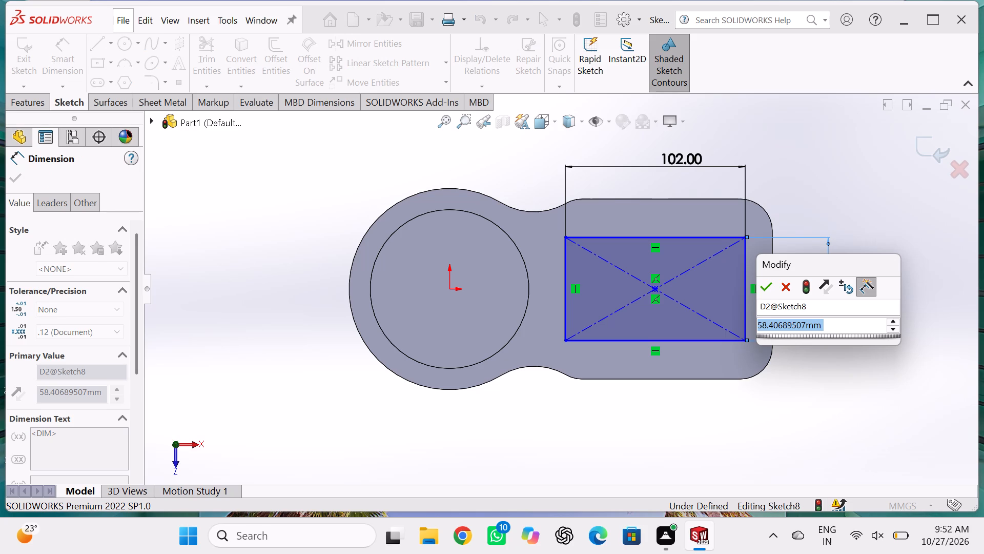
pyautogui.write('66')
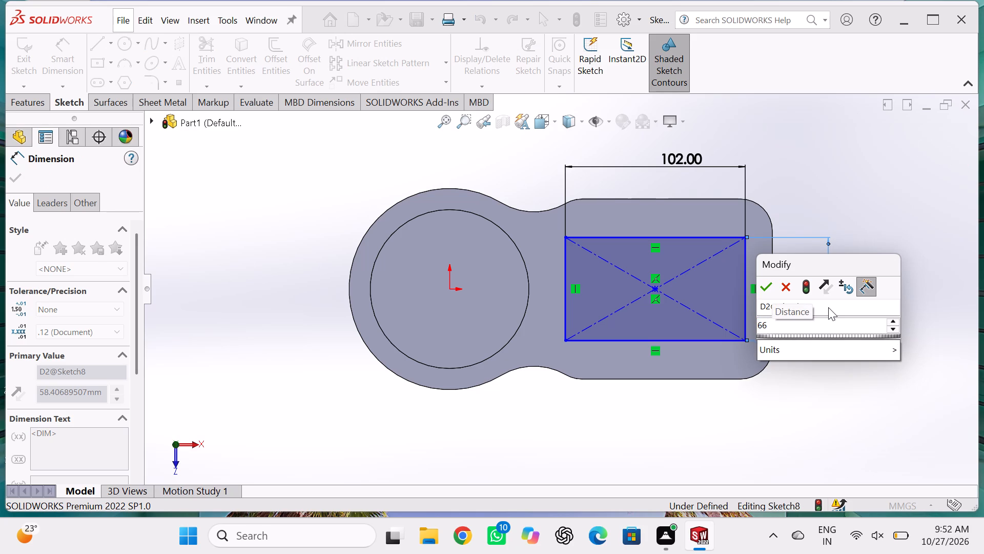
pyautogui.press('BackSpace')
pyautogui.press('BackSpace')
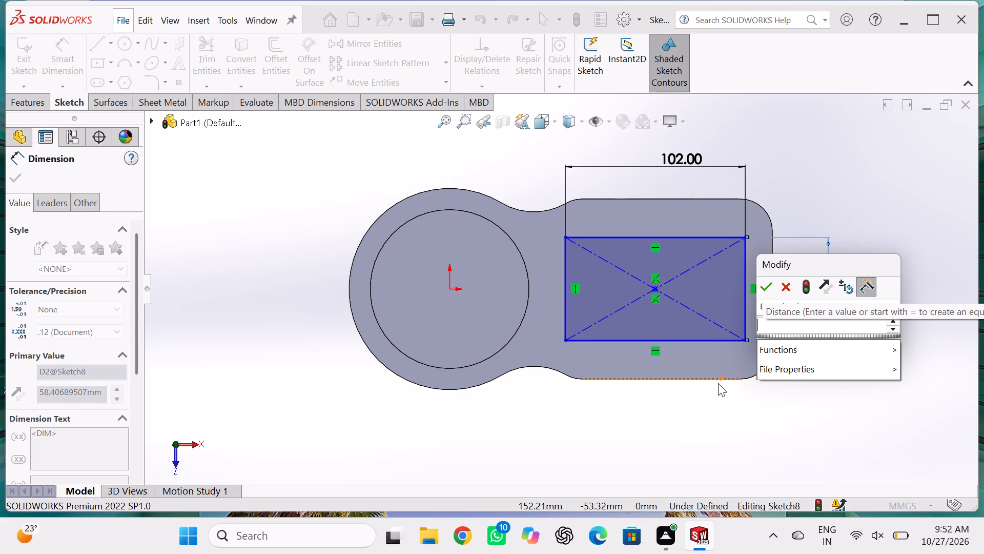
pyautogui.press('8')
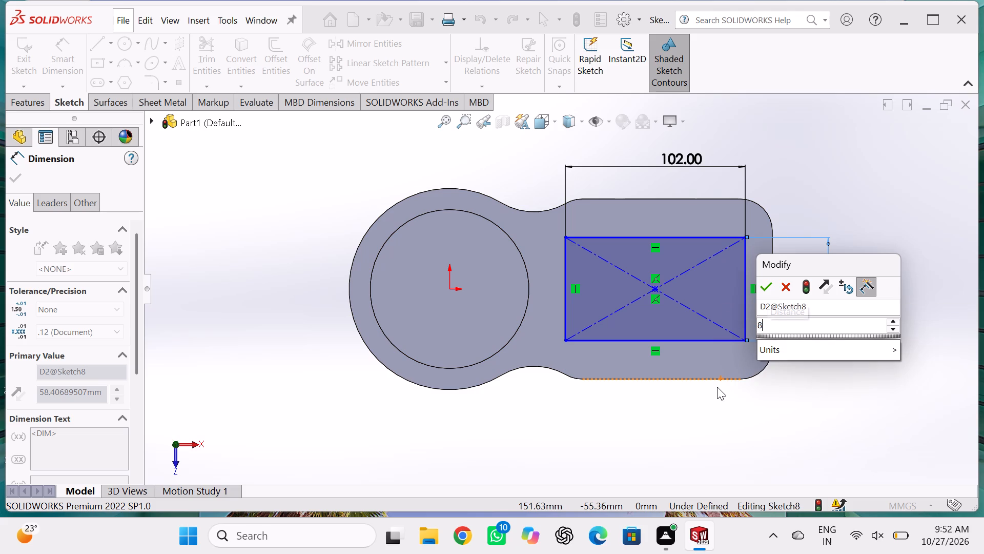
pyautogui.press('4')
pyautogui.press('Return')
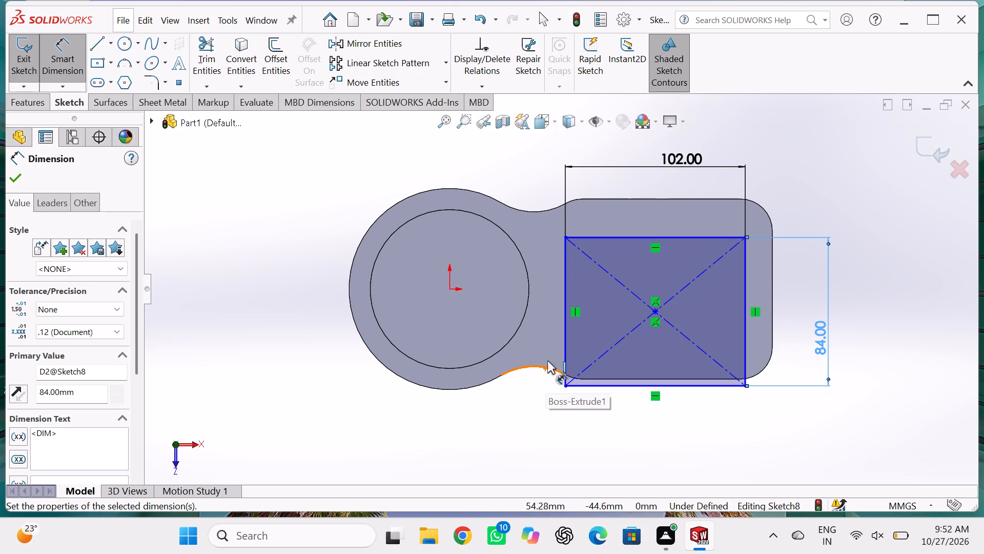
# Dimension the rectangle's offsets as 9 mm from the plate's upper long edge and 9 mm from its straight end edge.
pyautogui.click(703, 239)
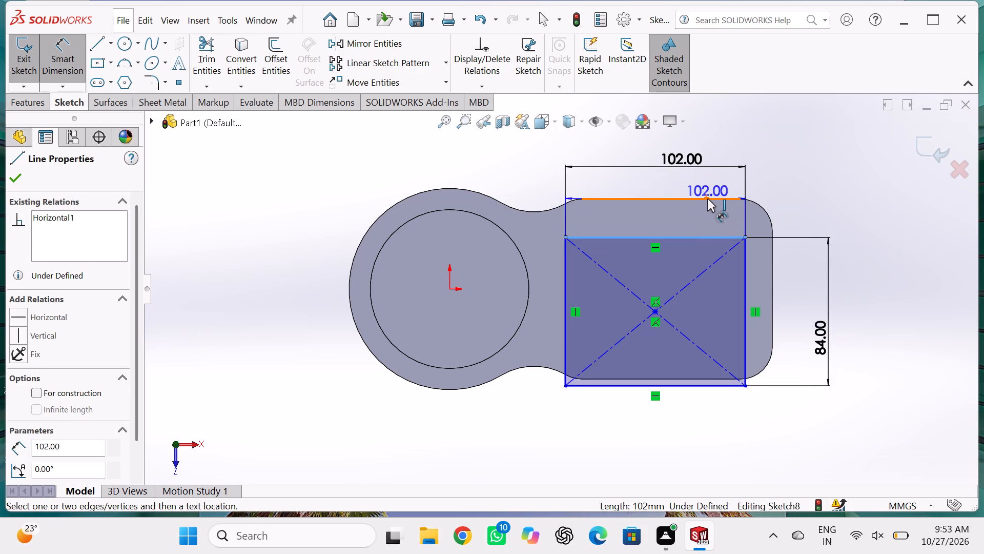
pyautogui.click(707, 199)
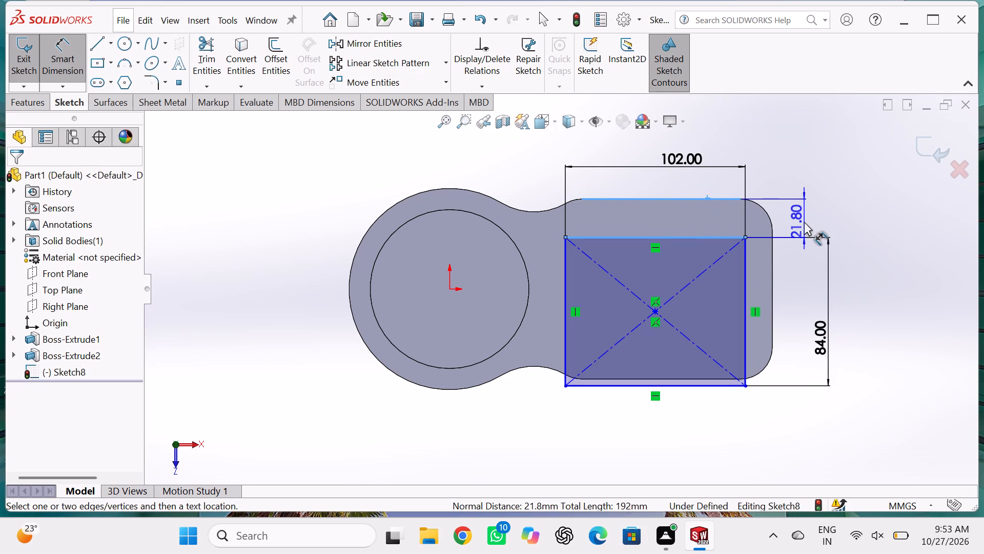
pyautogui.click(804, 220)
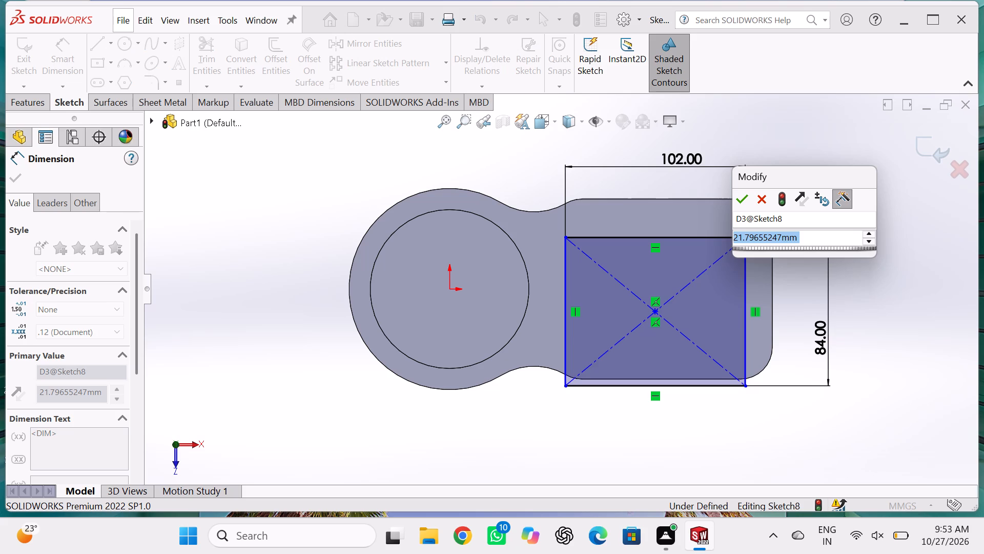
pyautogui.press('9')
pyautogui.press('Return')
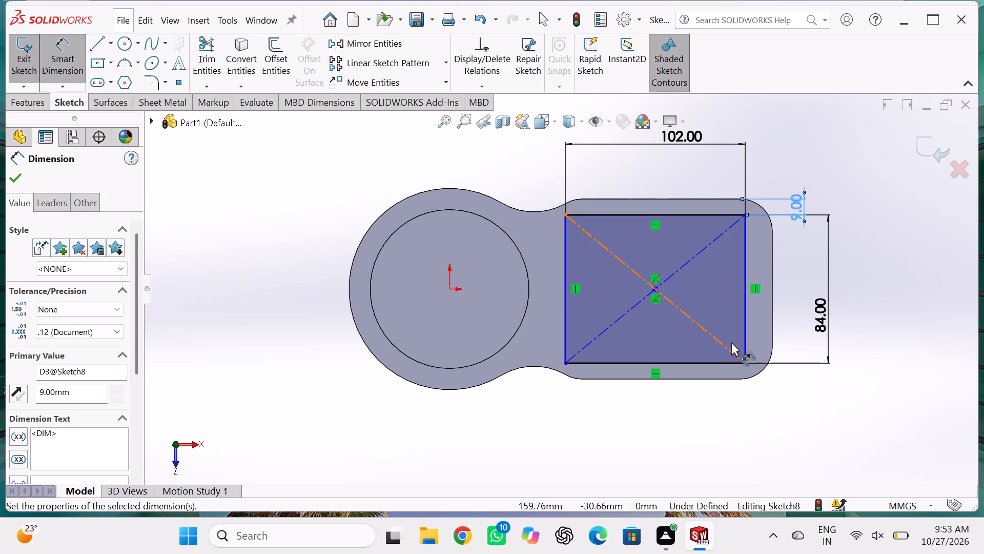
pyautogui.click(746, 320)
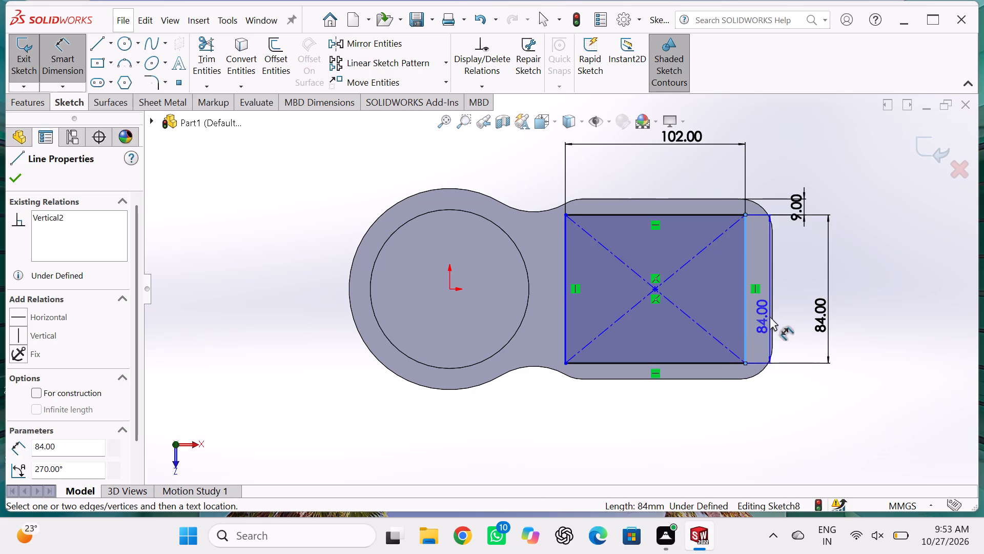
pyautogui.doubleClick(772, 318)
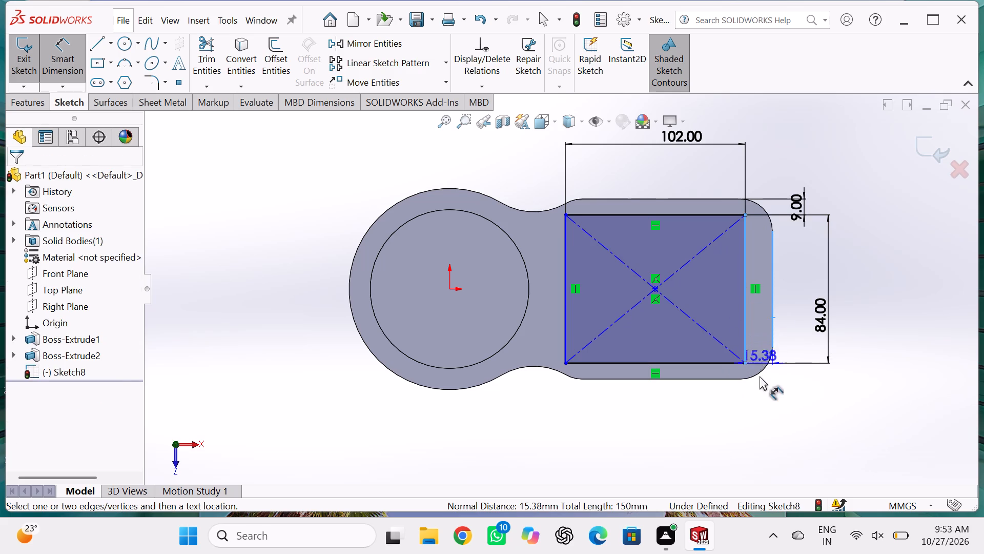
pyautogui.click(760, 405)
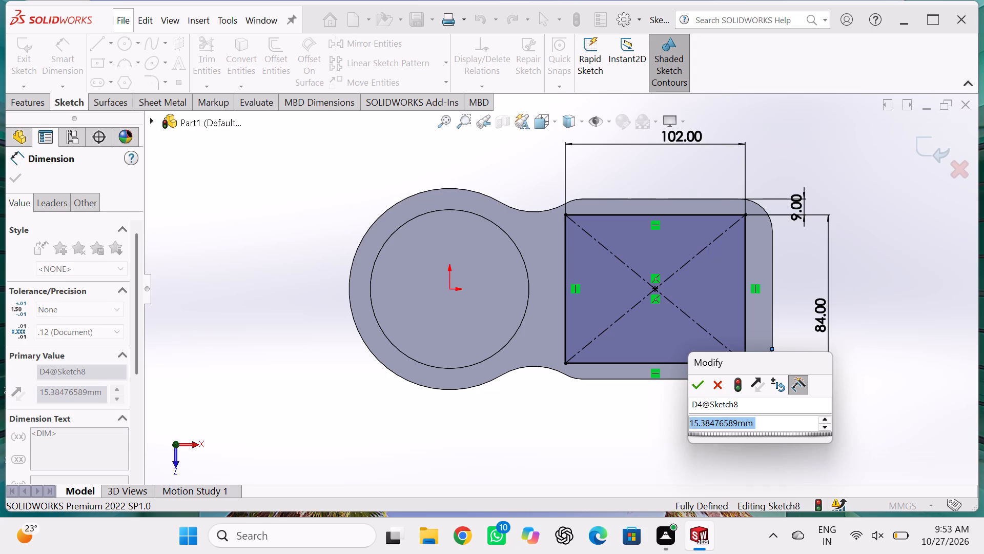
pyautogui.press('9')
pyautogui.press('Return')
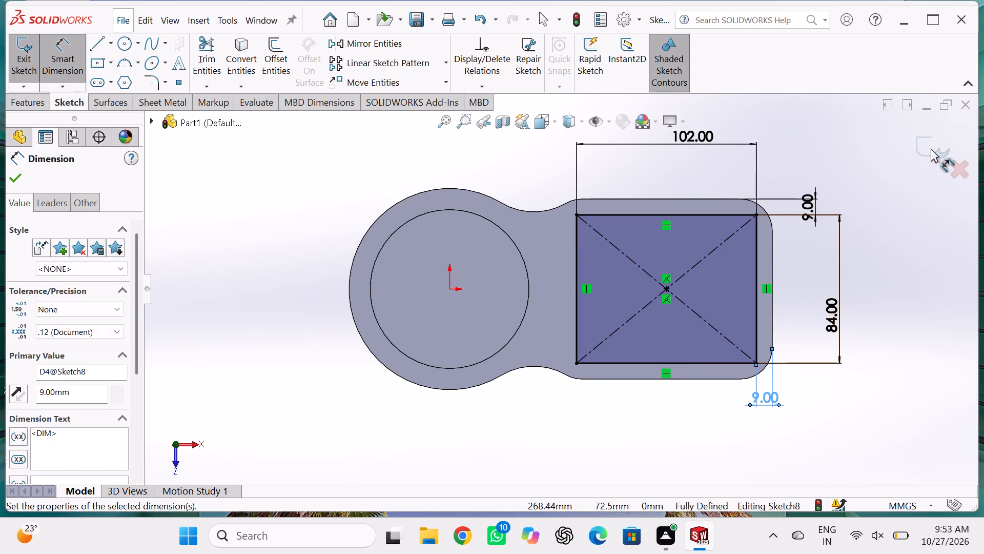
# Extrude the 102 by 84 mm rectangle as a blind boss 66 mm deep, merged with the plate.
pyautogui.moveTo(931, 148); pyautogui.dragTo(931, 155)
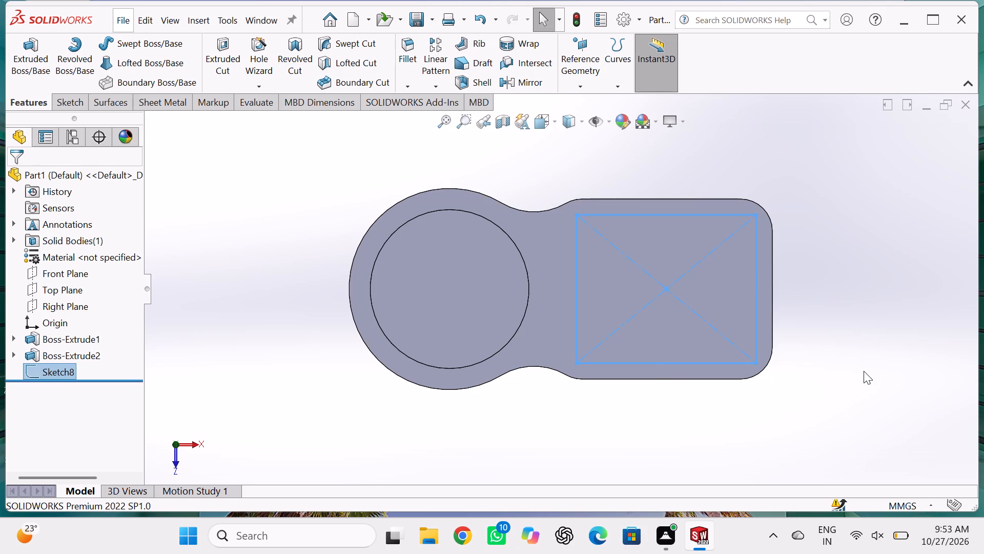
pyautogui.click(32, 51)
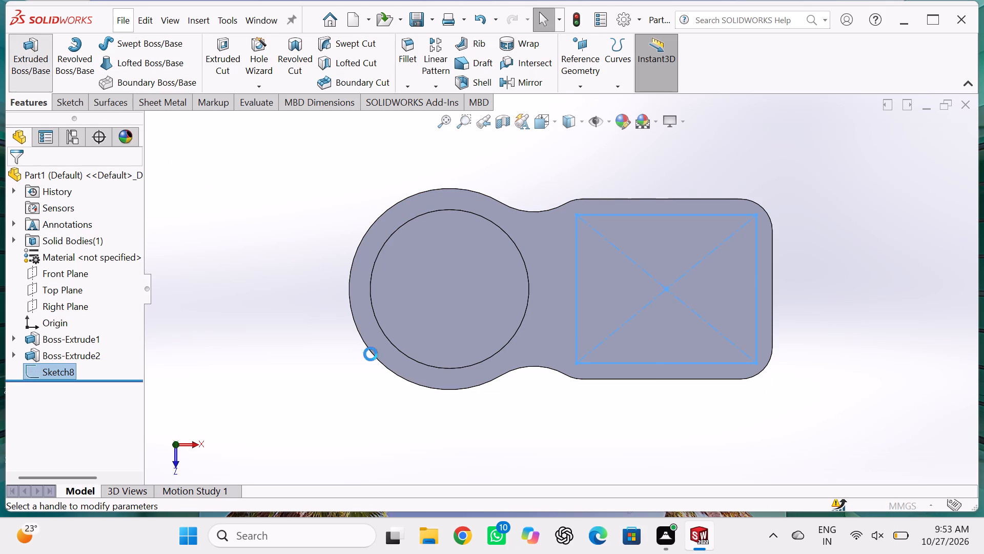
pyautogui.moveTo(250, 257); pyautogui.dragTo(272, 395, button='middle')
pyautogui.moveTo(273, 394); pyautogui.dragTo(273, 393, button='middle')
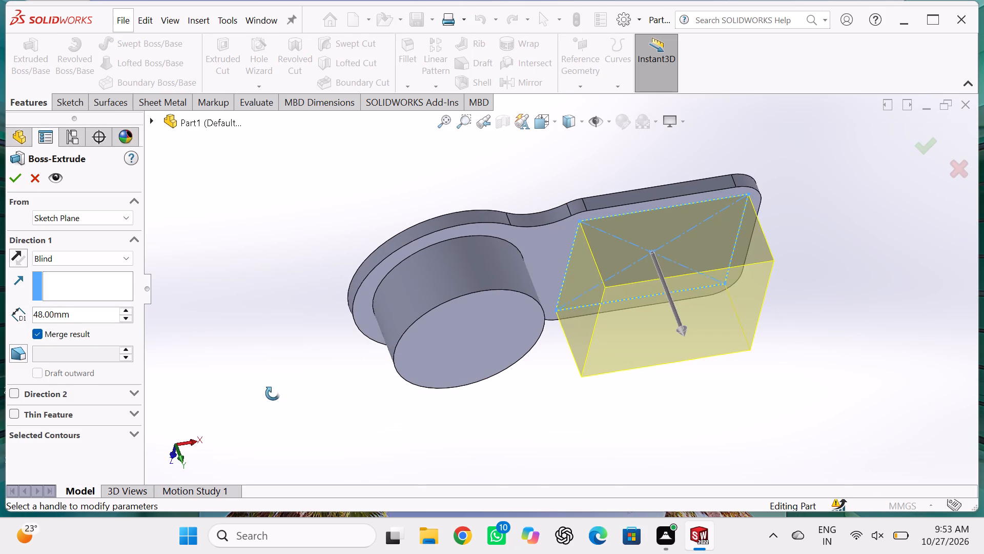
pyautogui.moveTo(273, 393); pyautogui.dragTo(236, 201, button='middle')
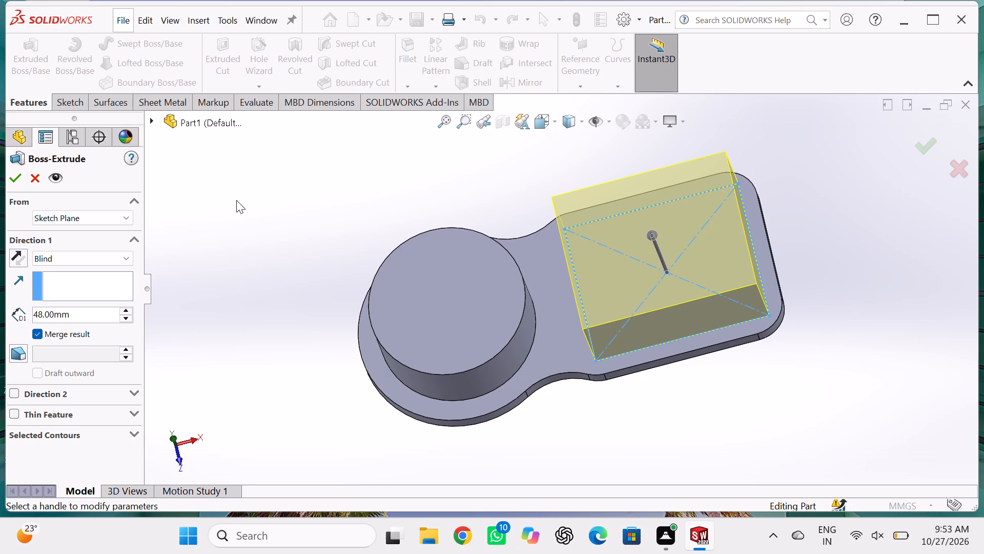
pyautogui.doubleClick(106, 309)
pyautogui.press('6')
pyautogui.press('6')
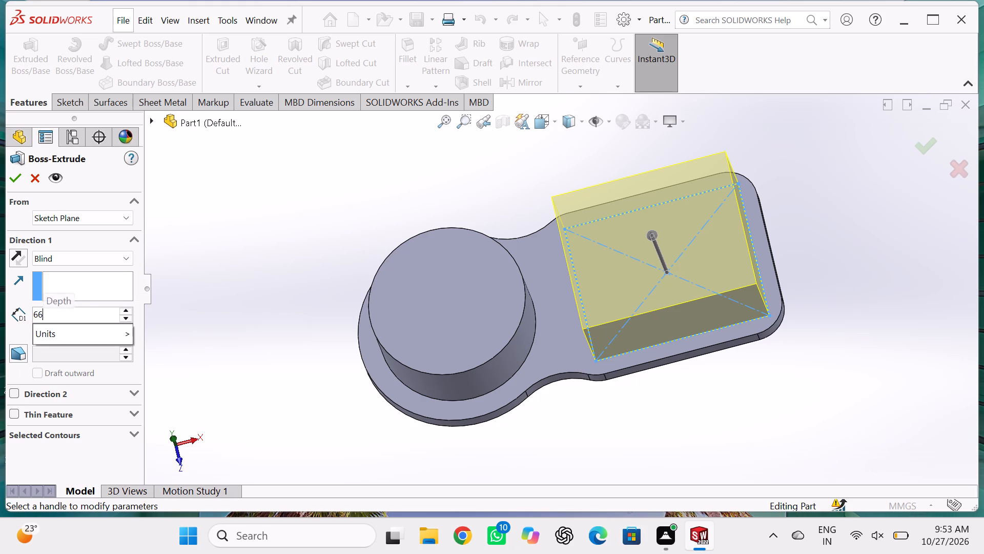
pyautogui.click(13, 179)
pyautogui.click(15, 180)
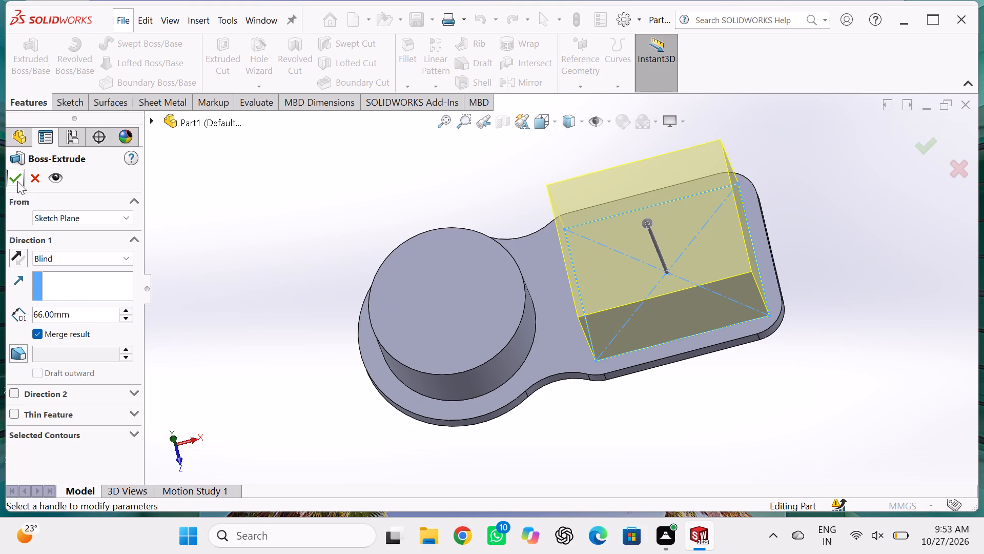
# Examine the plate with its round and rectangular bosses from several sides.
pyautogui.moveTo(274, 285); pyautogui.dragTo(333, 391, button='middle')
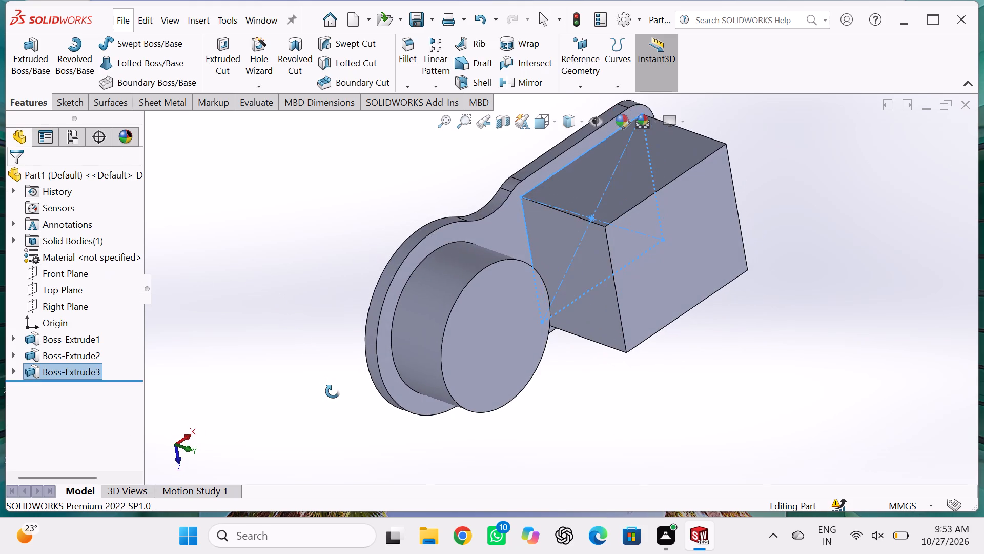
pyautogui.moveTo(333, 391); pyautogui.dragTo(269, 301, button='middle')
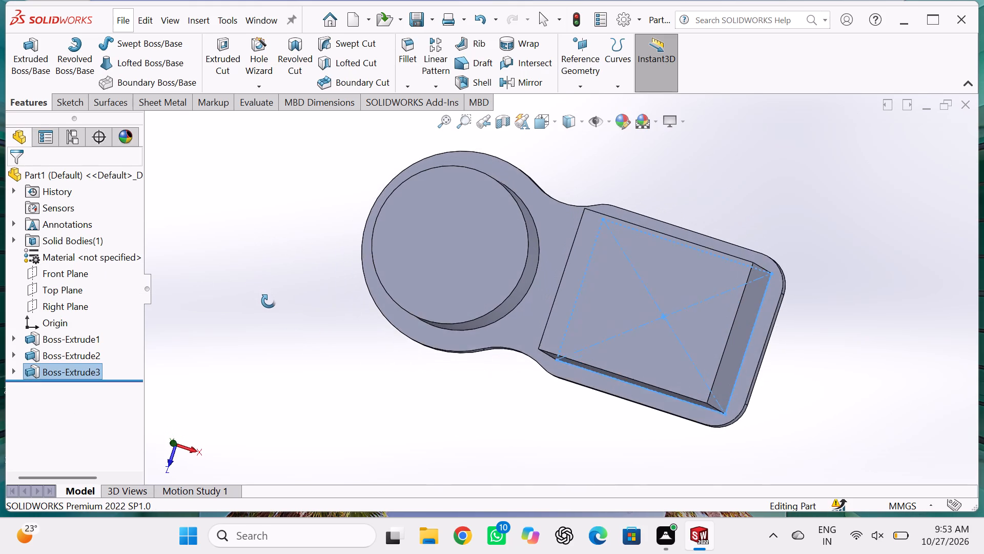
pyautogui.moveTo(269, 301); pyautogui.dragTo(276, 391, button='middle')
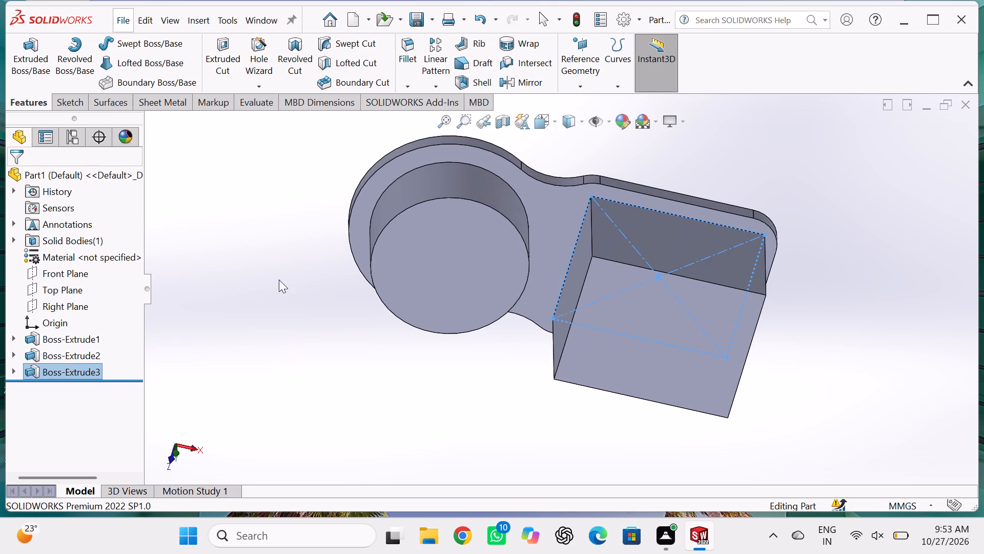
pyautogui.moveTo(272, 246); pyautogui.dragTo(266, 395, button='middle')
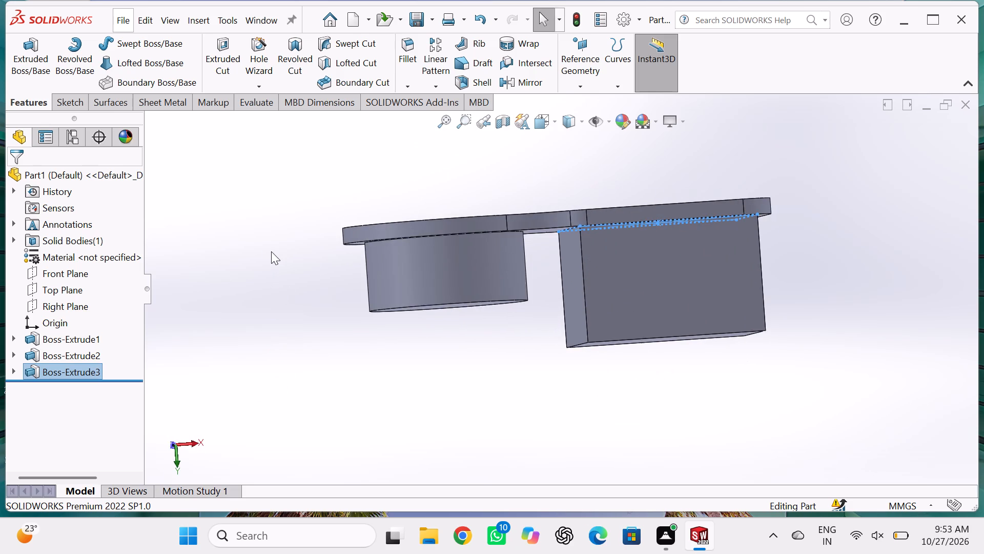
pyautogui.moveTo(271, 250); pyautogui.dragTo(245, 234, button='middle')
pyautogui.click(245, 234)
pyautogui.moveTo(249, 239); pyautogui.dragTo(266, 171, button='middle')
pyautogui.moveTo(268, 342); pyautogui.dragTo(264, 182, button='middle')
# Start a sketch on the plate face around the bosses and convert the round boss's circle and the rectangular boss's facing edge into it.
pyautogui.moveTo(271, 327); pyautogui.dragTo(256, 305, button='middle')
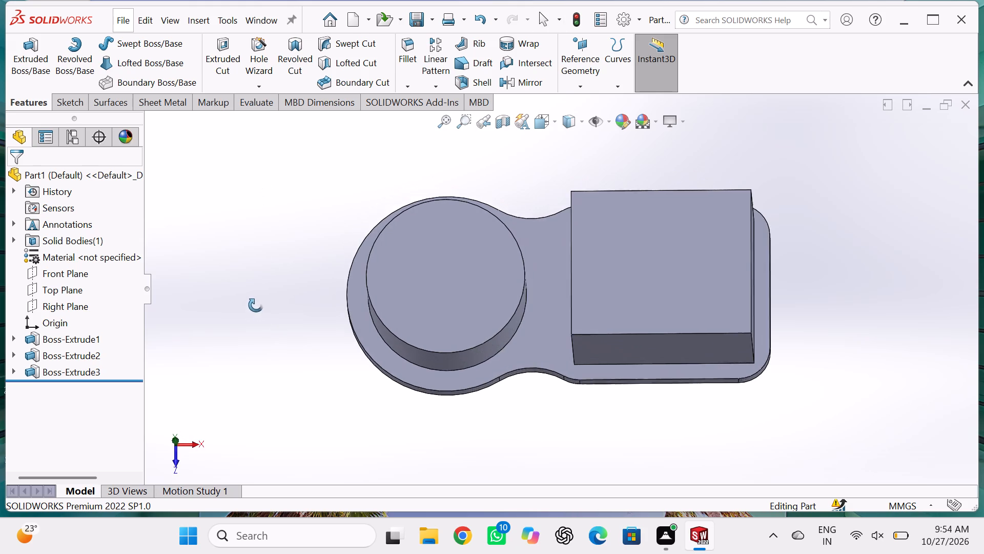
pyautogui.moveTo(256, 305); pyautogui.dragTo(254, 297, button='middle')
pyautogui.click(541, 344)
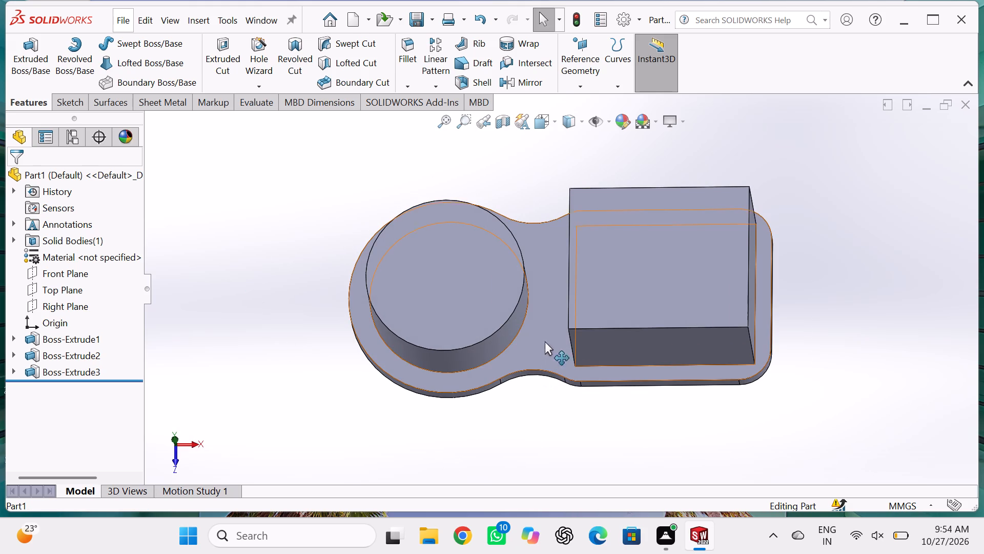
pyautogui.click(596, 311)
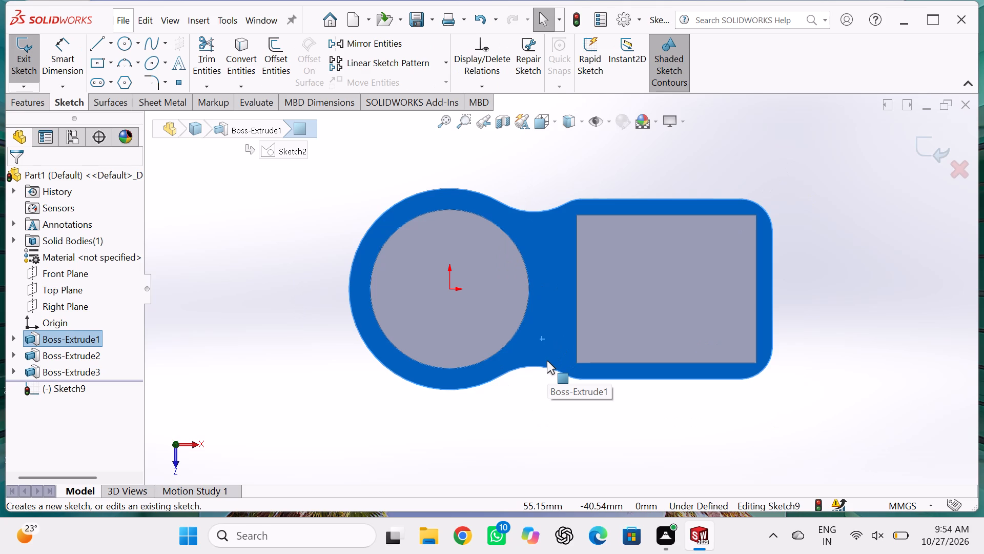
pyautogui.click(528, 290)
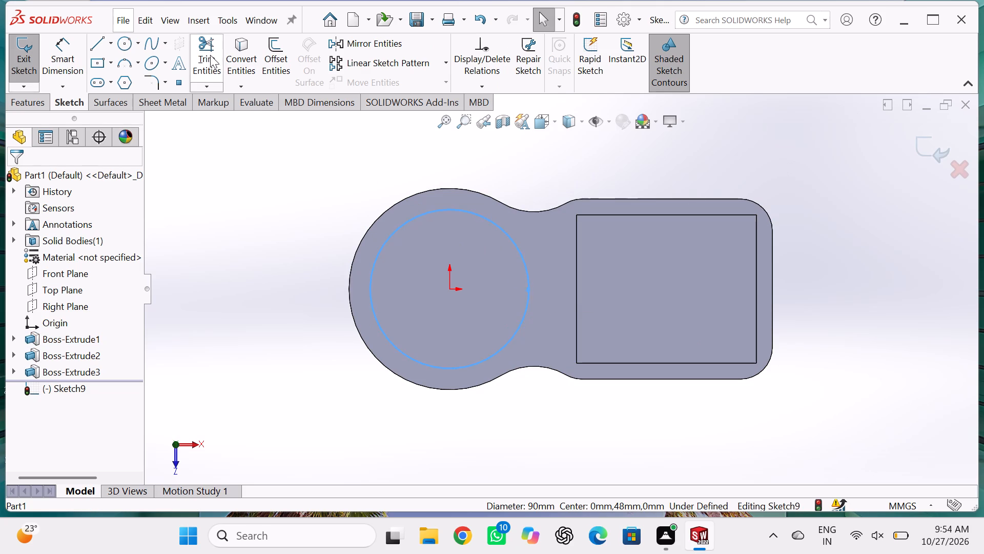
pyautogui.click(240, 57)
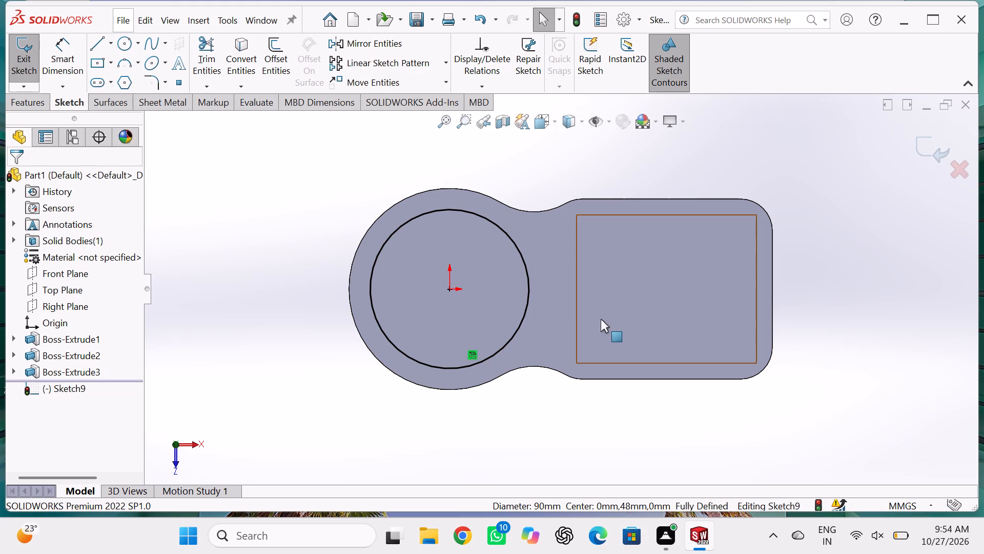
pyautogui.click(576, 288)
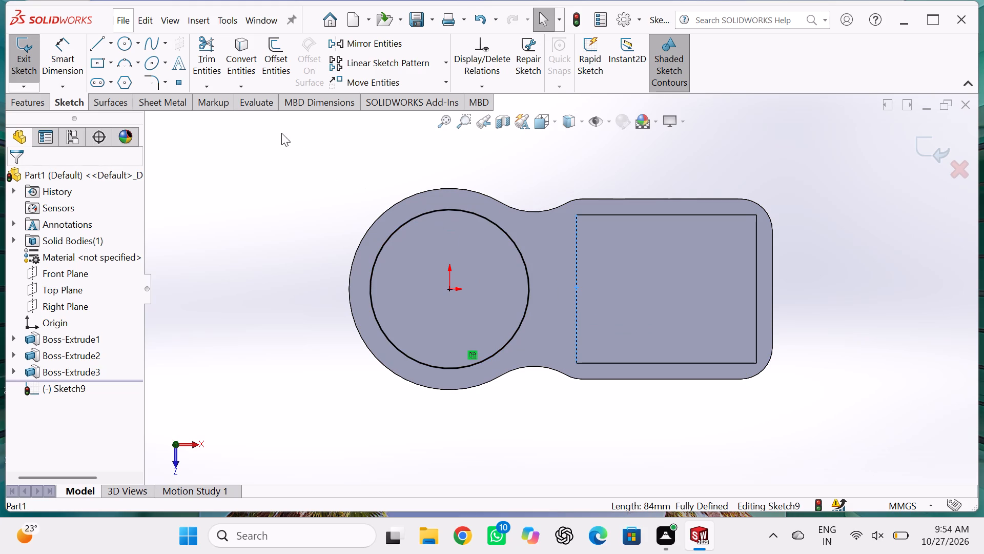
pyautogui.click(243, 57)
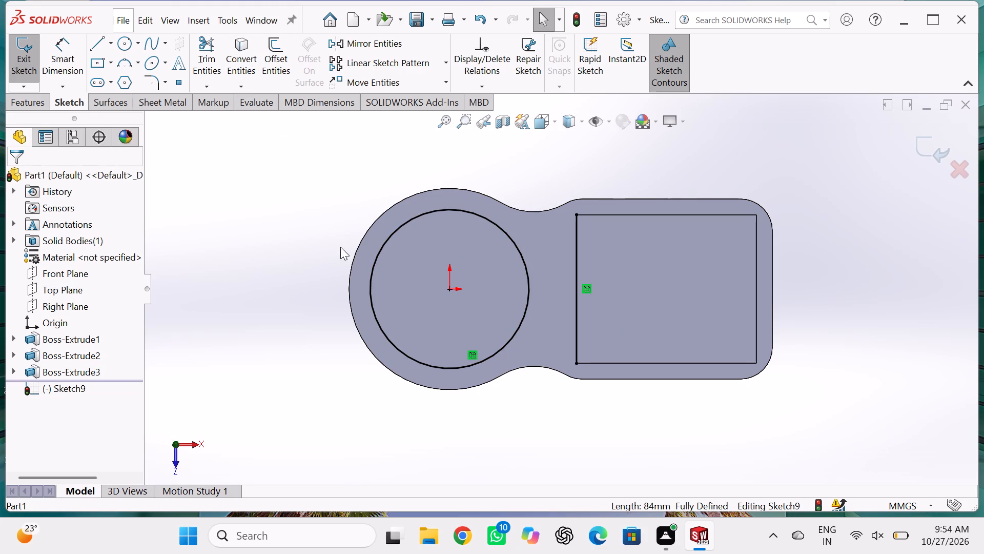
# Sketch two horizontal lines about 30 mm long from the circle to the rectangular boss's edge, one above and one below the origin.
pyautogui.click(95, 39)
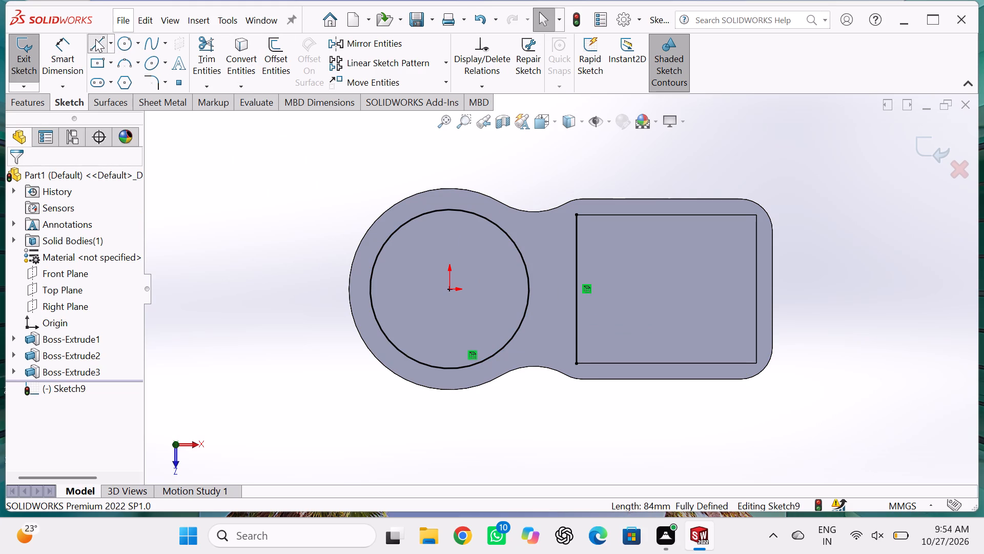
pyautogui.click(523, 259)
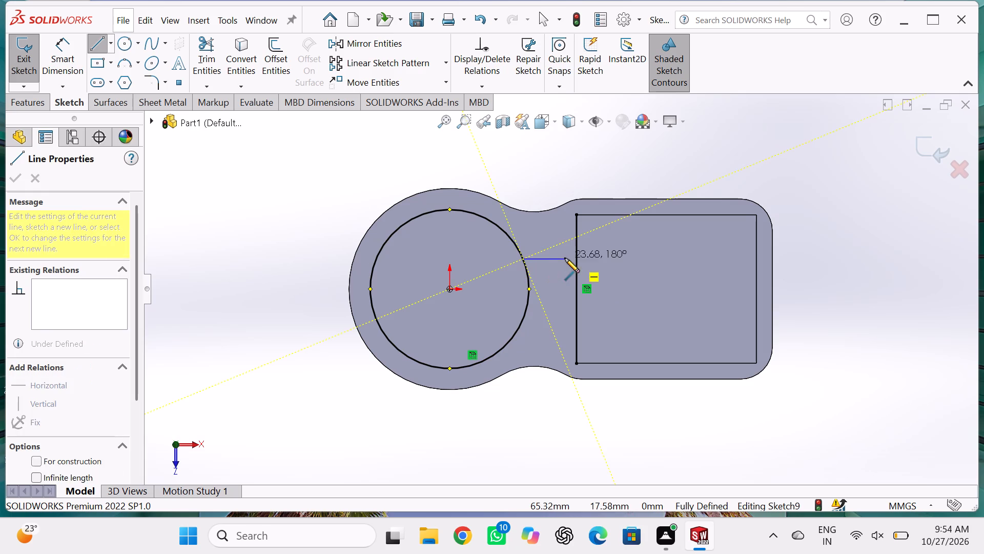
pyautogui.click(575, 259)
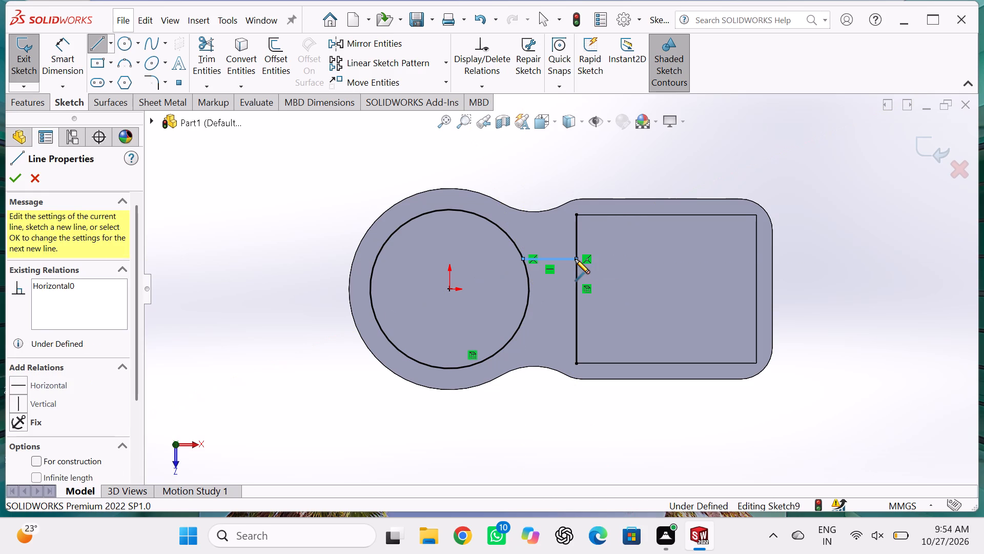
pyautogui.rightClick(497, 163)
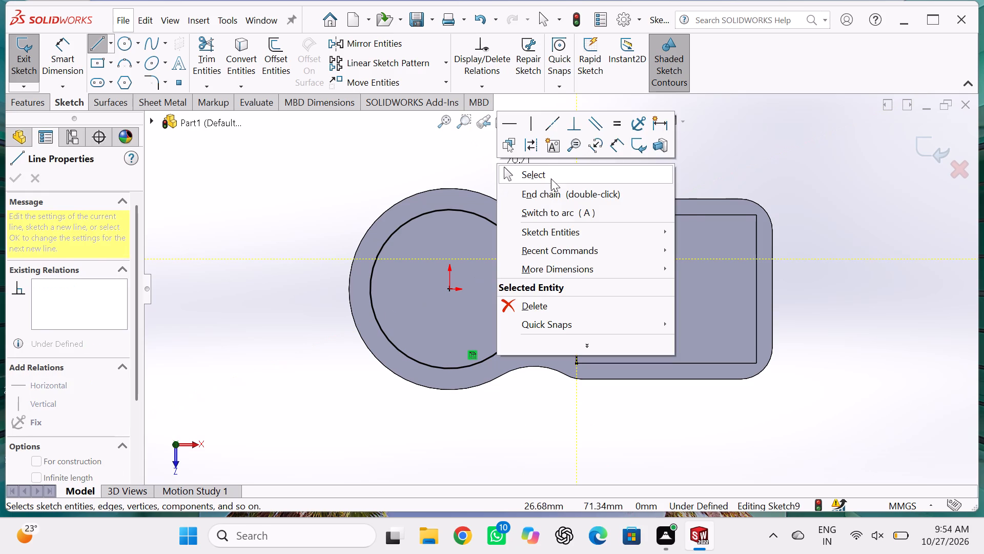
pyautogui.click(551, 179)
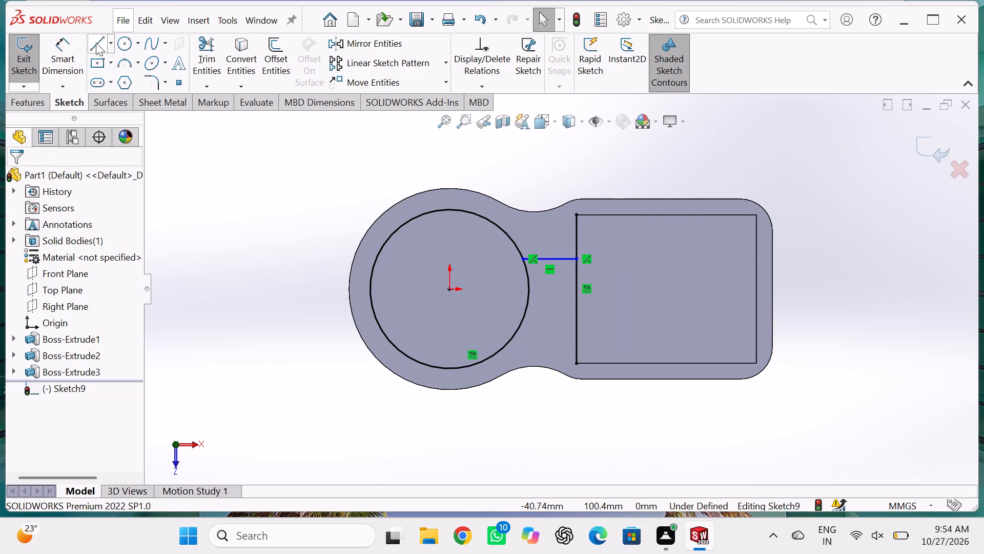
pyautogui.click(96, 44)
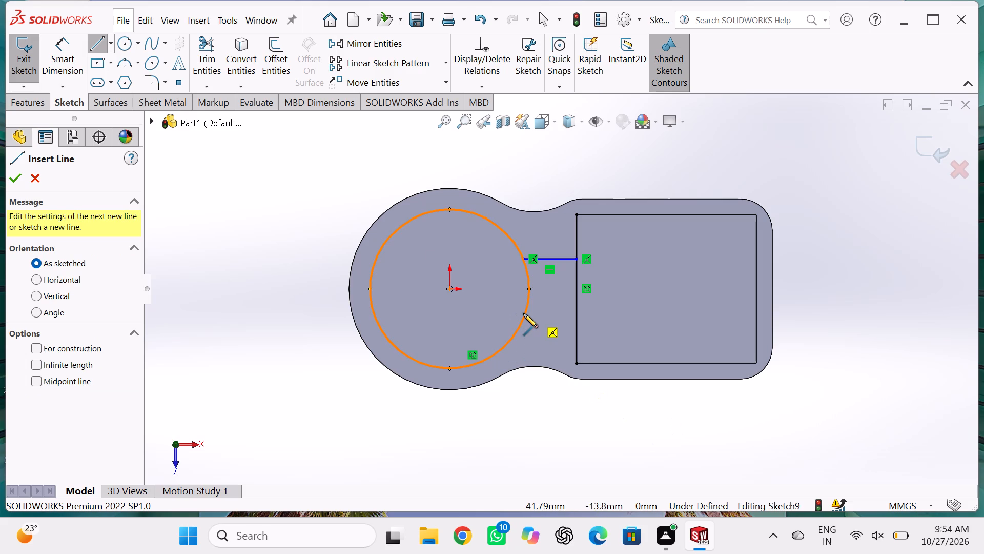
pyautogui.click(523, 314)
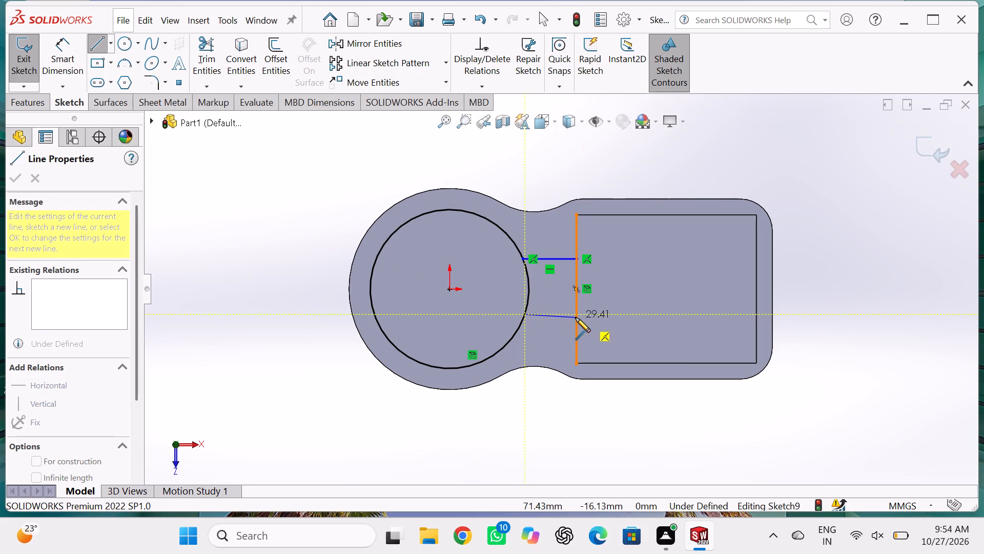
pyautogui.doubleClick(577, 313)
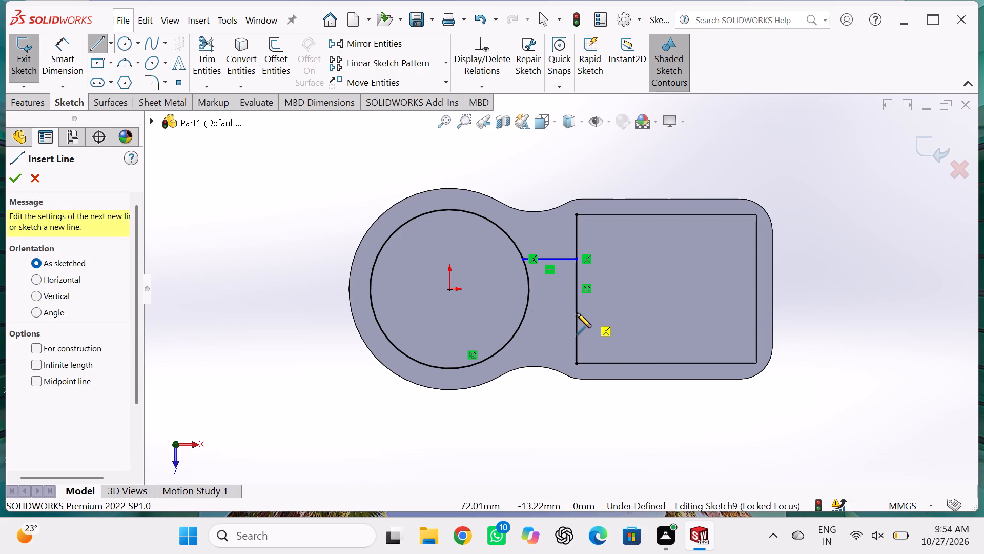
pyautogui.click(526, 313)
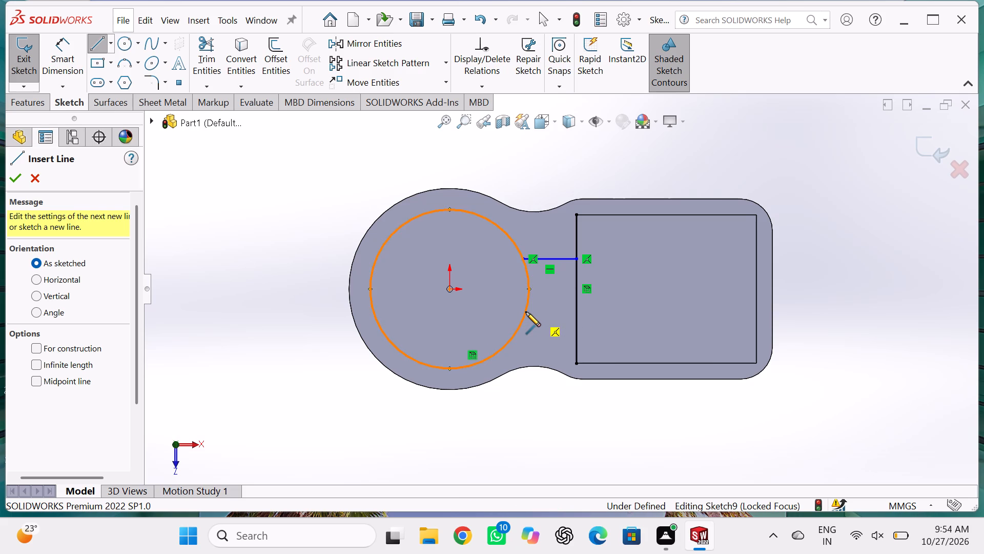
pyautogui.click(574, 311)
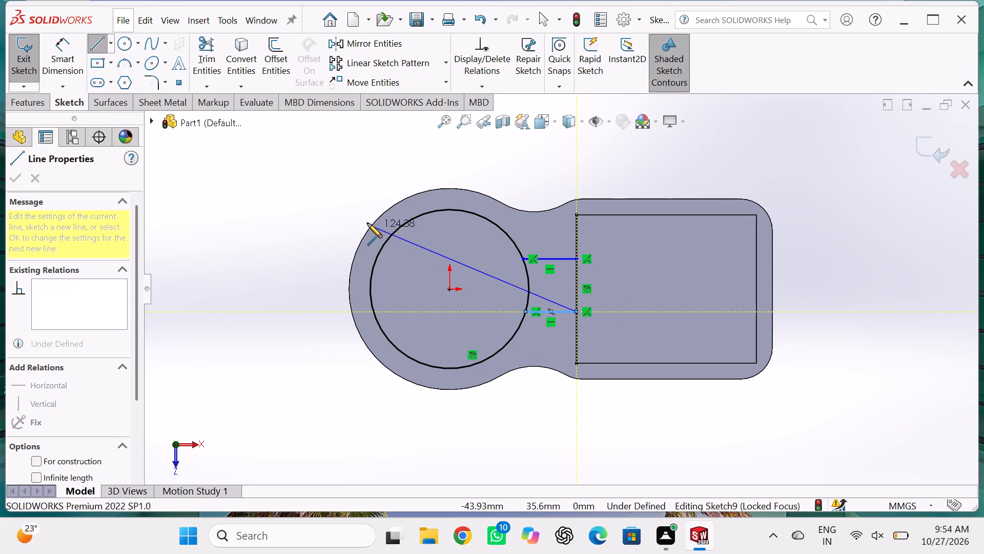
pyautogui.rightClick(313, 201)
pyautogui.click(346, 210)
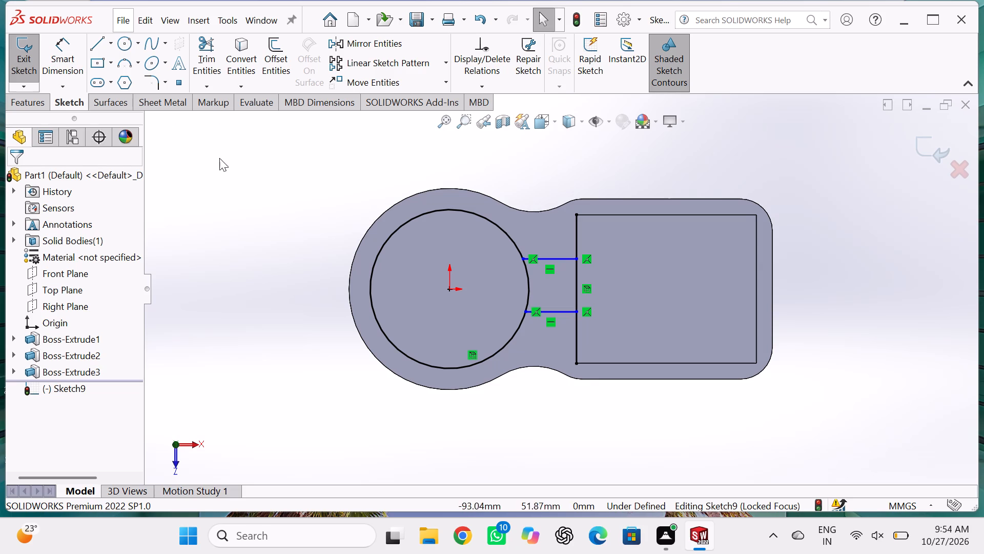
# Sketch a horizontal centerline from the origin to just beyond the plate's straight end.
pyautogui.click(109, 45)
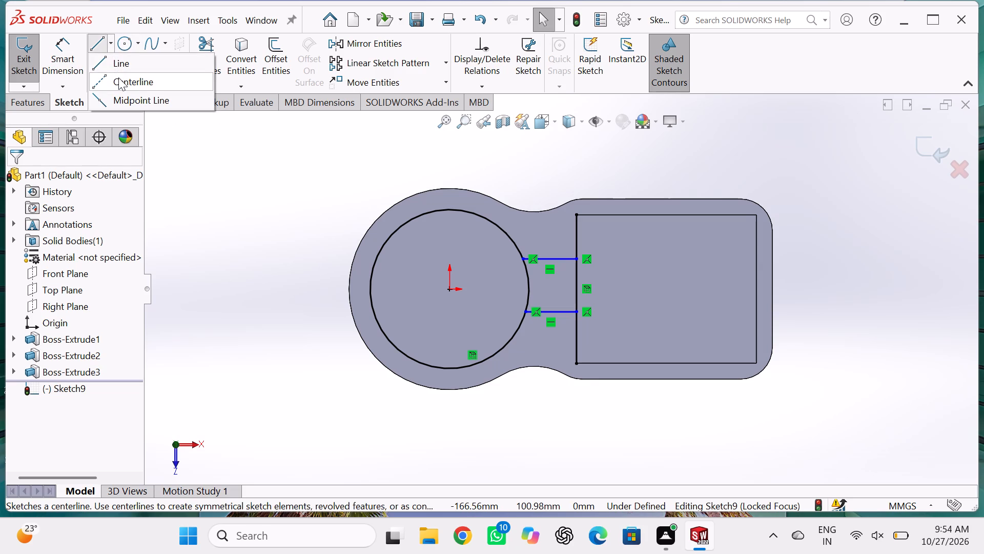
pyautogui.click(119, 78)
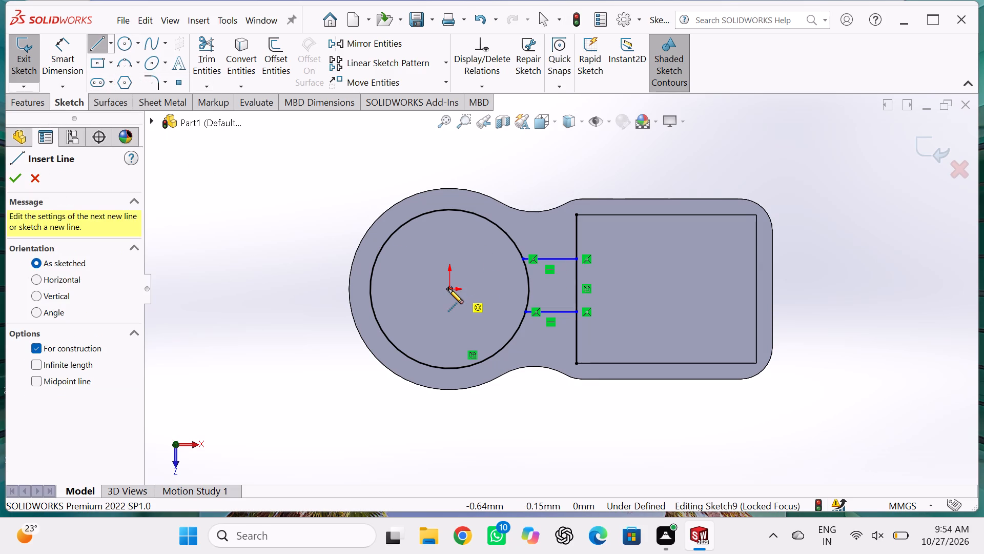
pyautogui.click(448, 288)
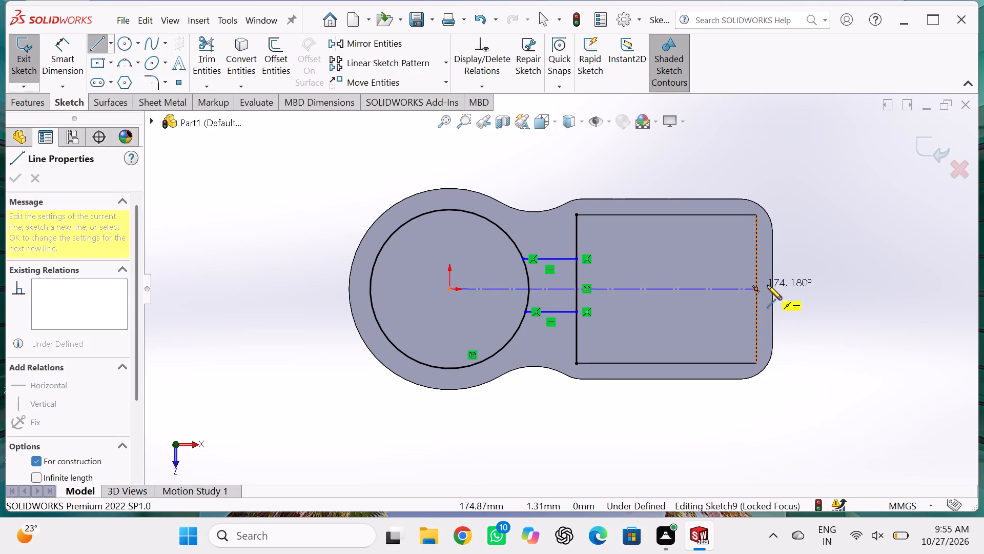
pyautogui.click(802, 289)
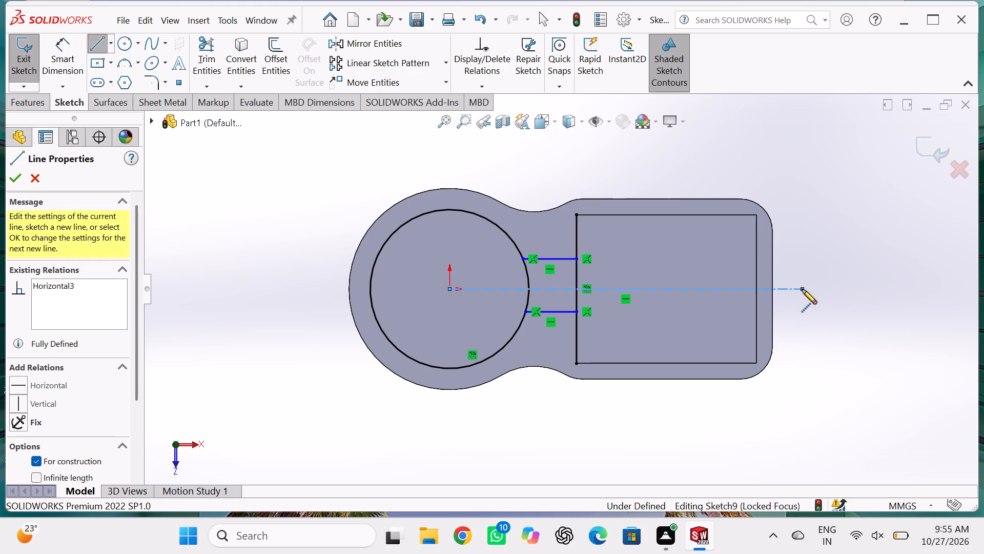
pyautogui.rightClick(830, 244)
pyautogui.click(851, 262)
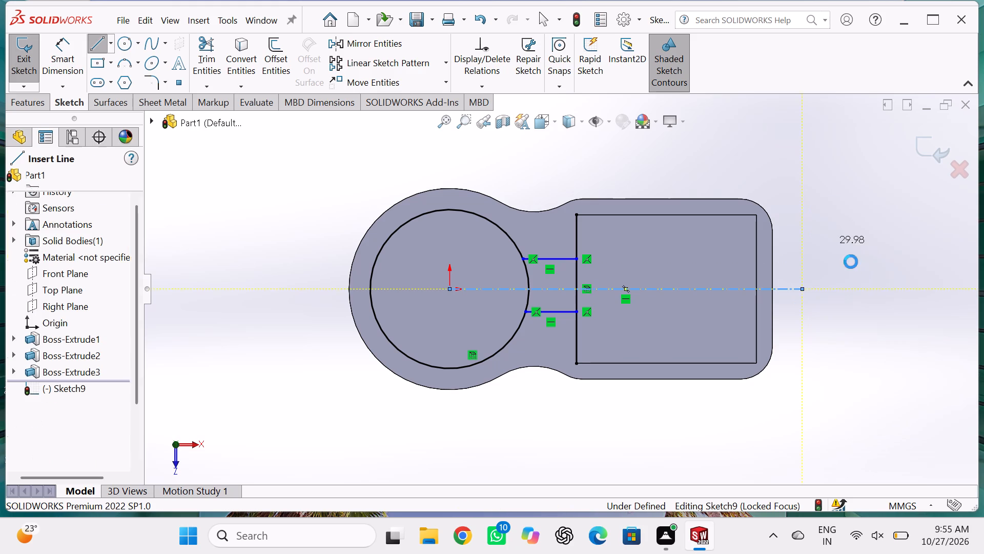
# Dimension the upper horizontal line 18 mm from the centerline.
pyautogui.click(72, 57)
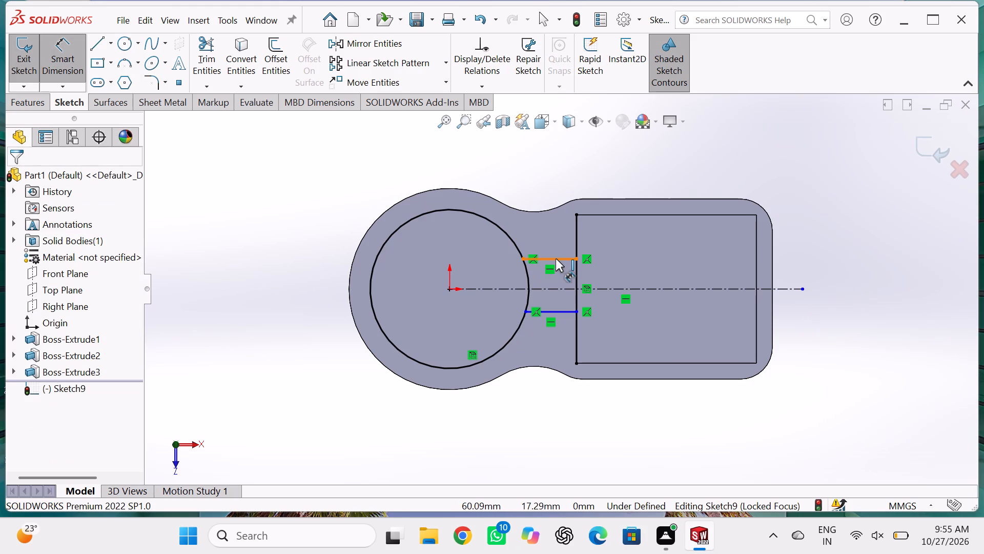
pyautogui.click(556, 256)
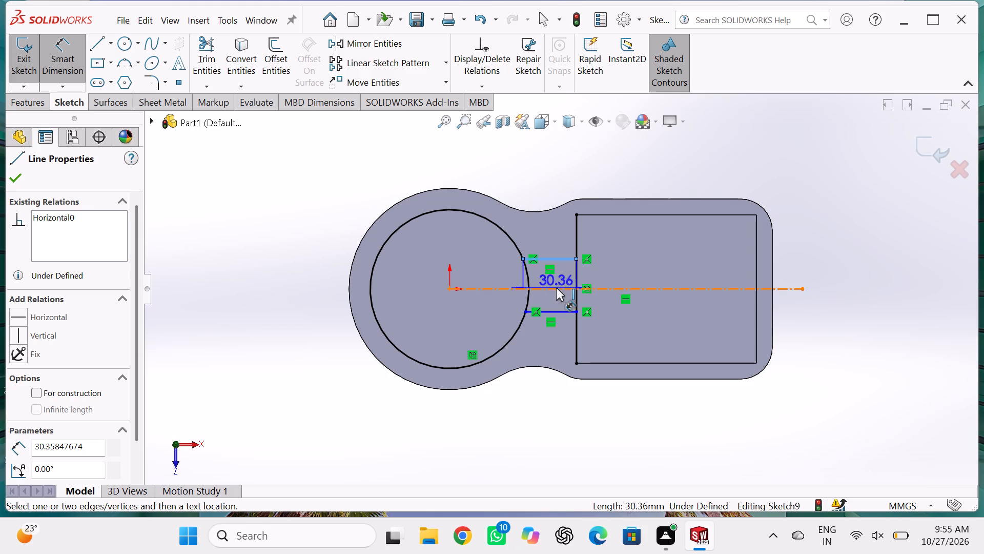
pyautogui.click(556, 288)
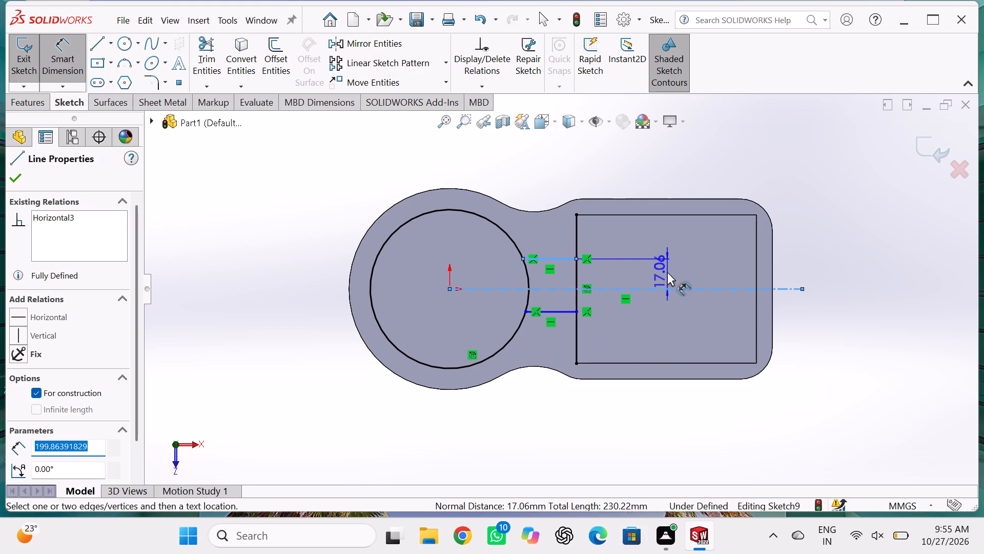
pyautogui.click(667, 272)
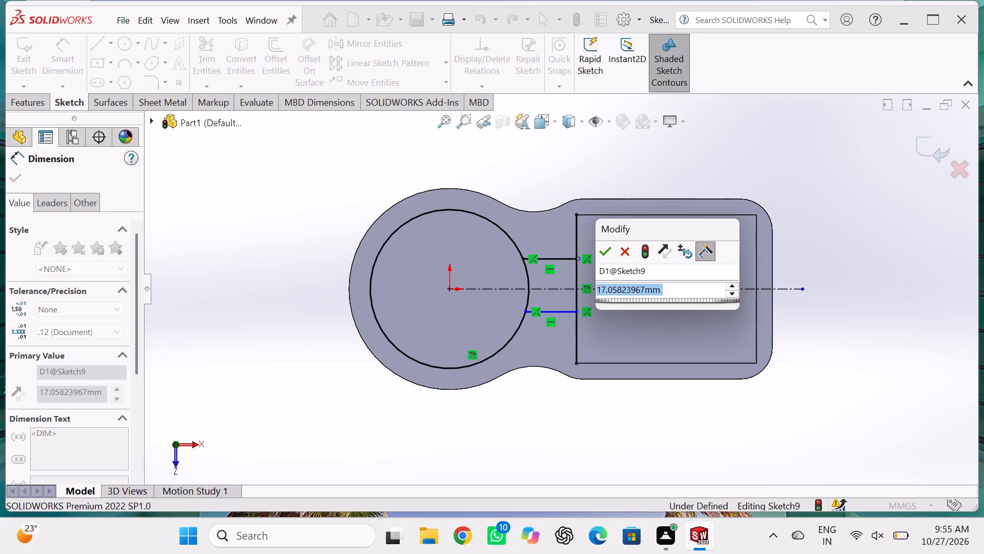
pyautogui.press('1')
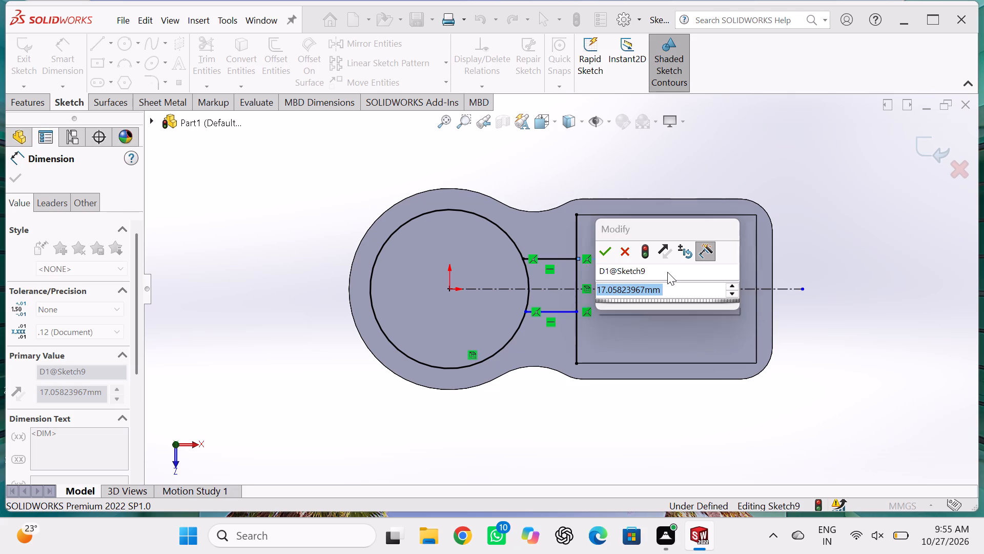
pyautogui.press('8')
pyautogui.press('Return')
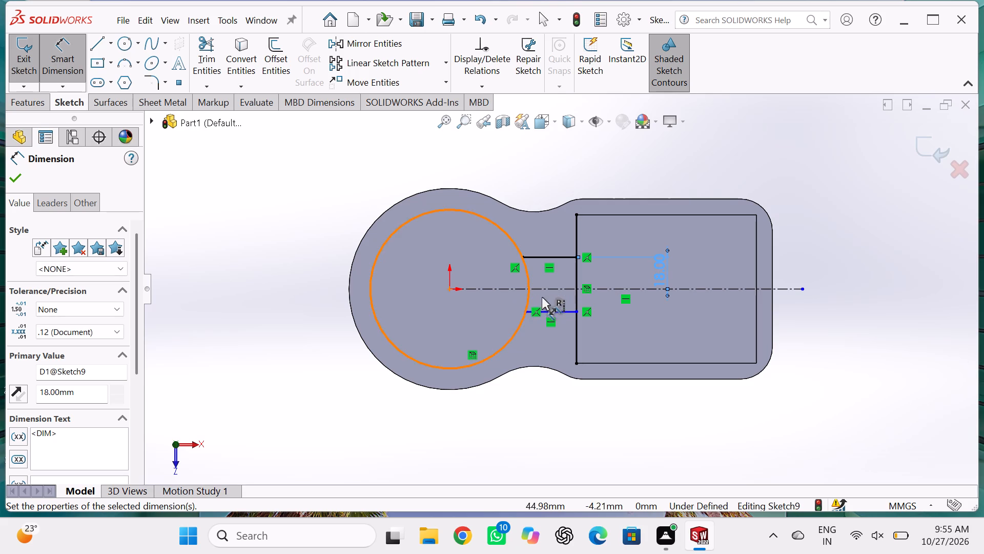
# Dimension the spacing between the lower and upper horizontal lines as 36 mm.
pyautogui.click(561, 311)
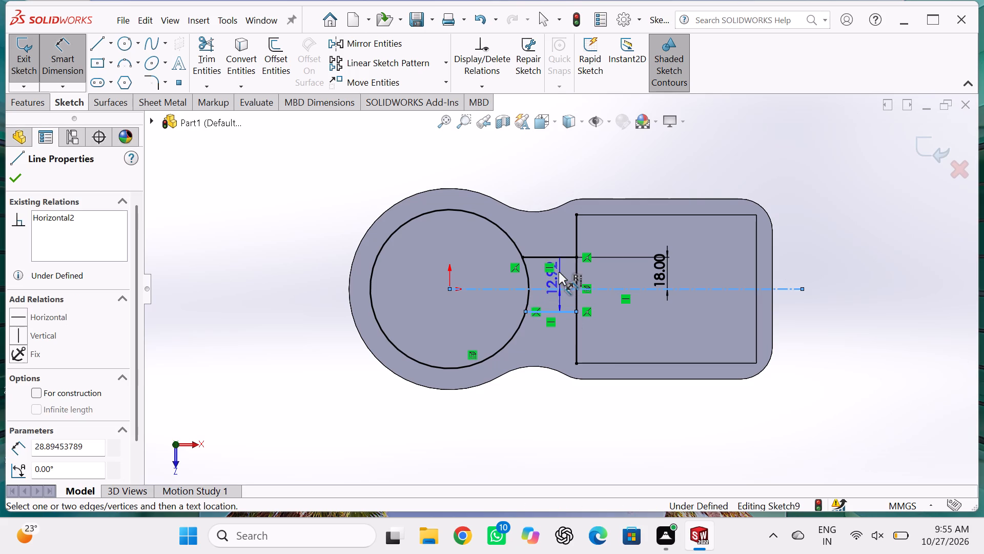
pyautogui.click(563, 257)
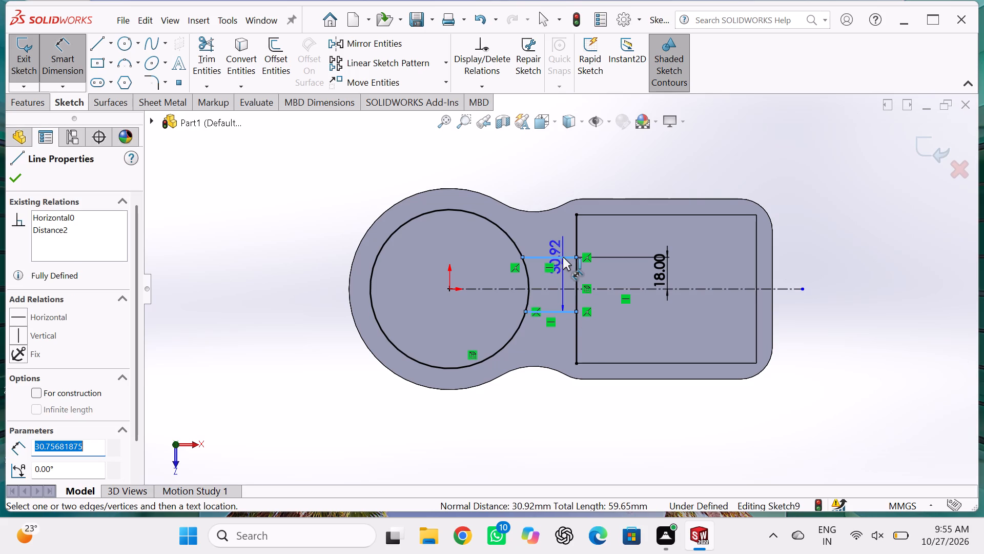
pyautogui.click(611, 279)
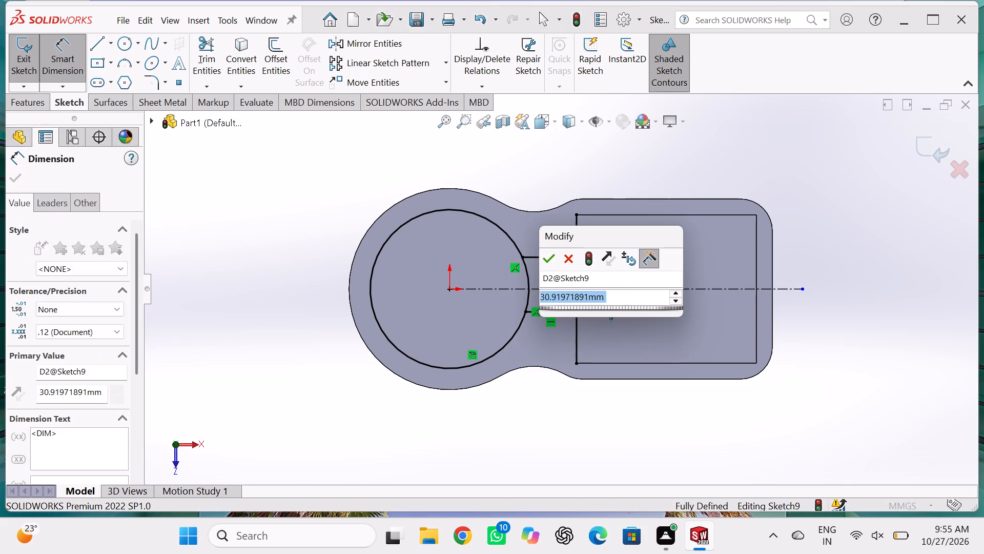
pyautogui.write('36')
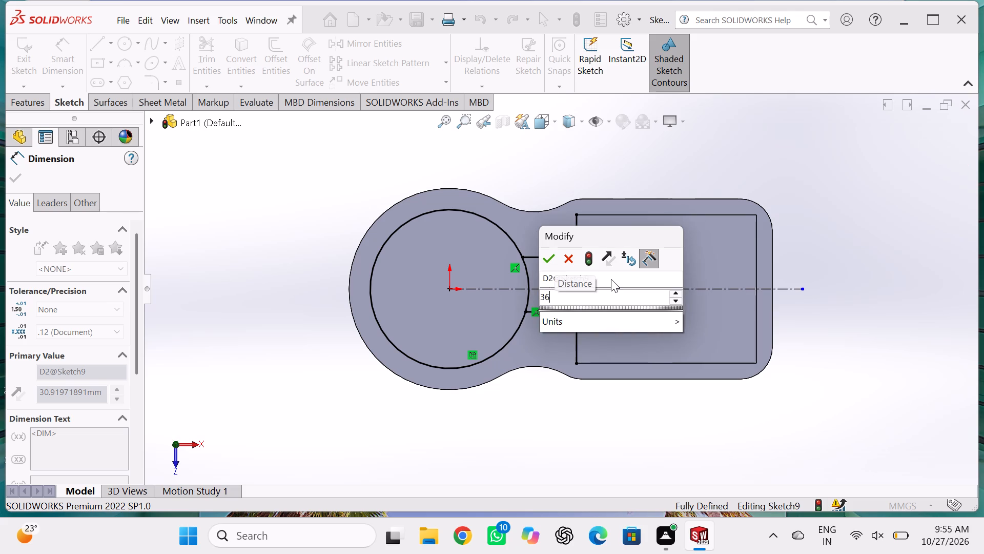
pyautogui.press('Return')
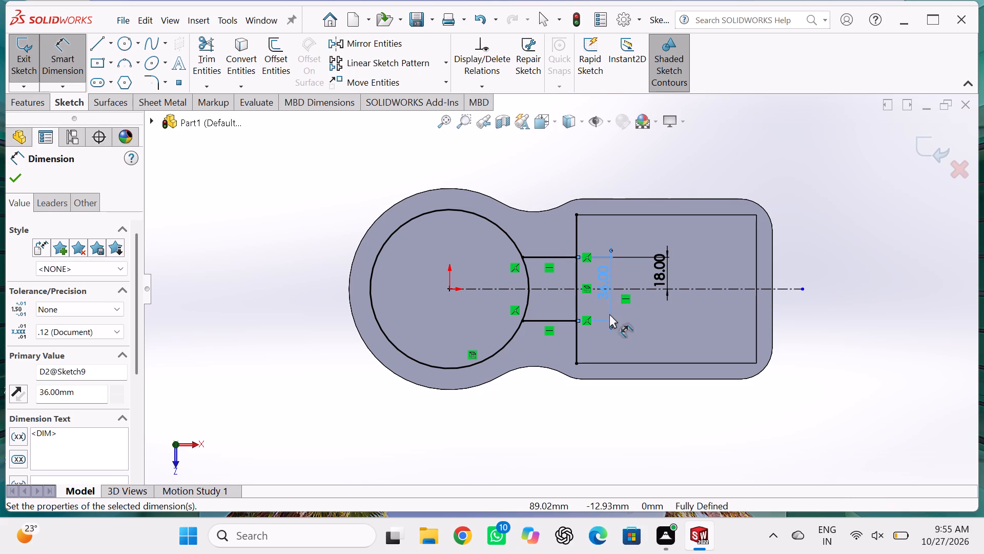
# Trim the circle and the rectangular boss's edge line outside the two horizontal lines, leaving only the closed web profile between the bosses.
pyautogui.click(193, 60)
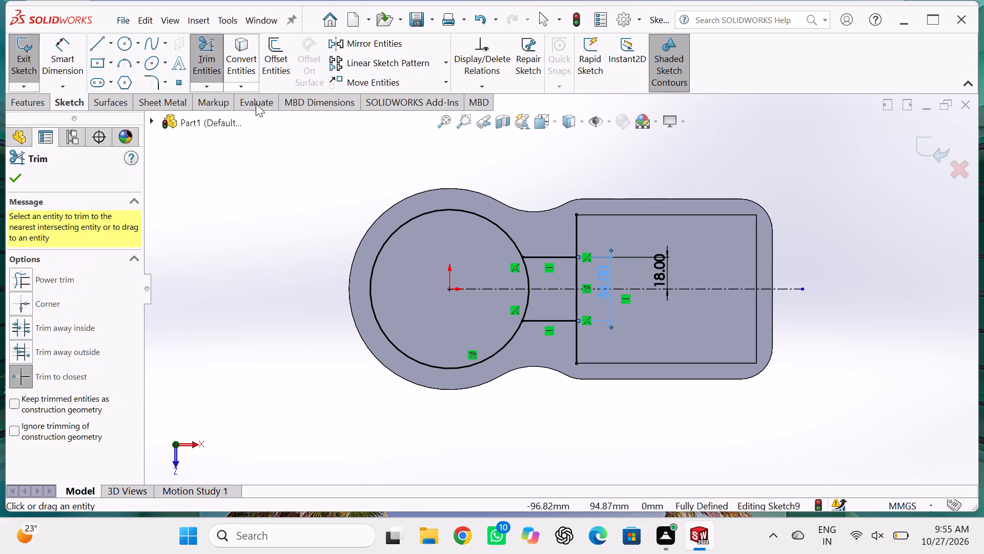
pyautogui.click(417, 218)
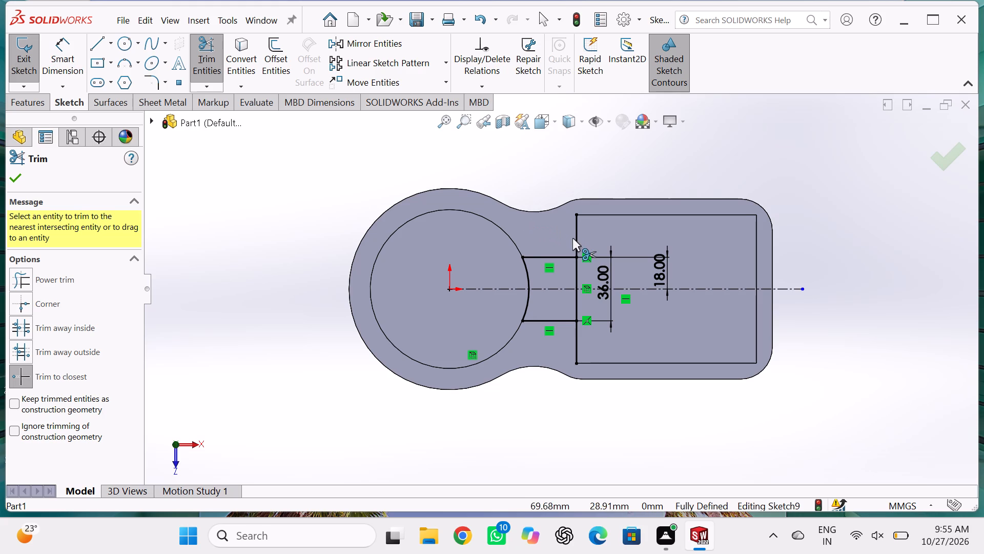
pyautogui.click(573, 241)
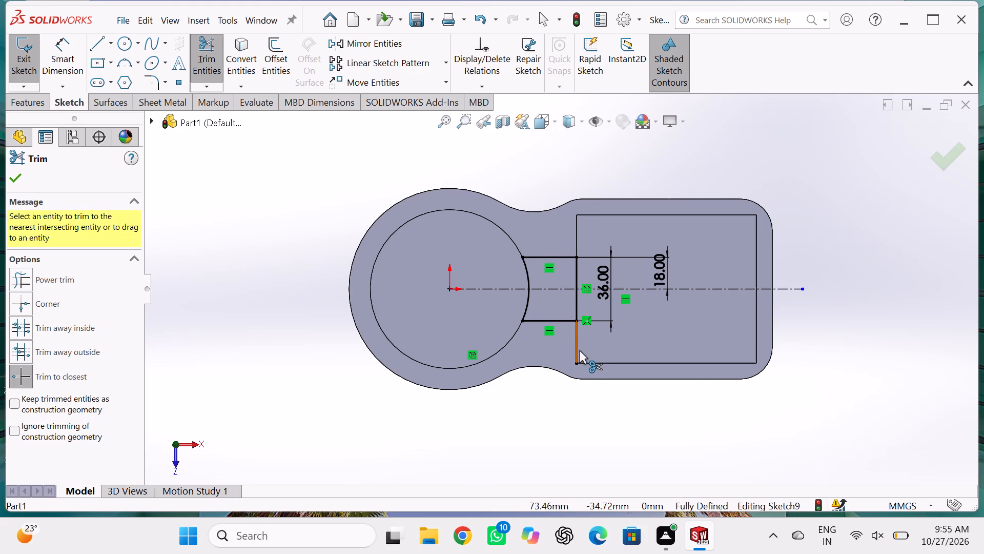
pyautogui.doubleClick(578, 349)
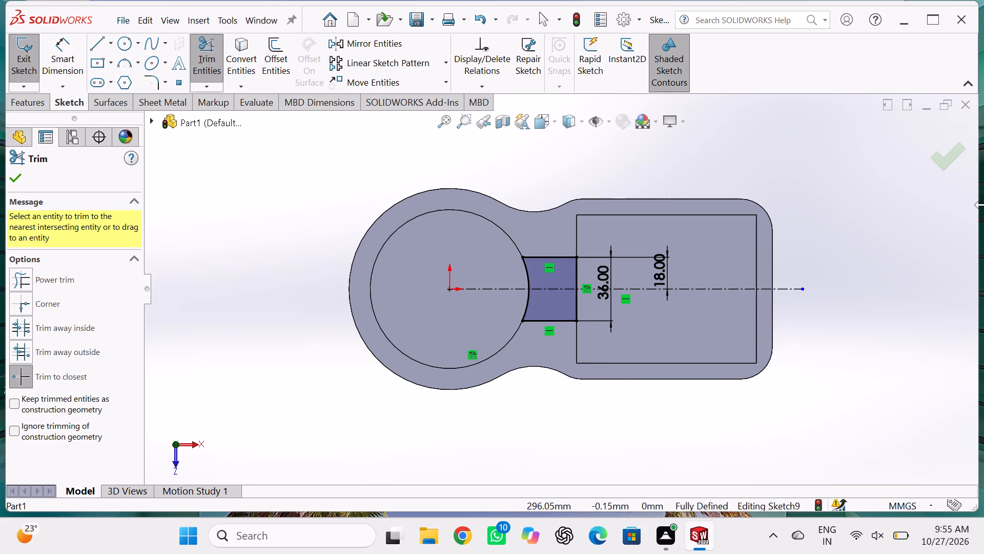
pyautogui.click(952, 159)
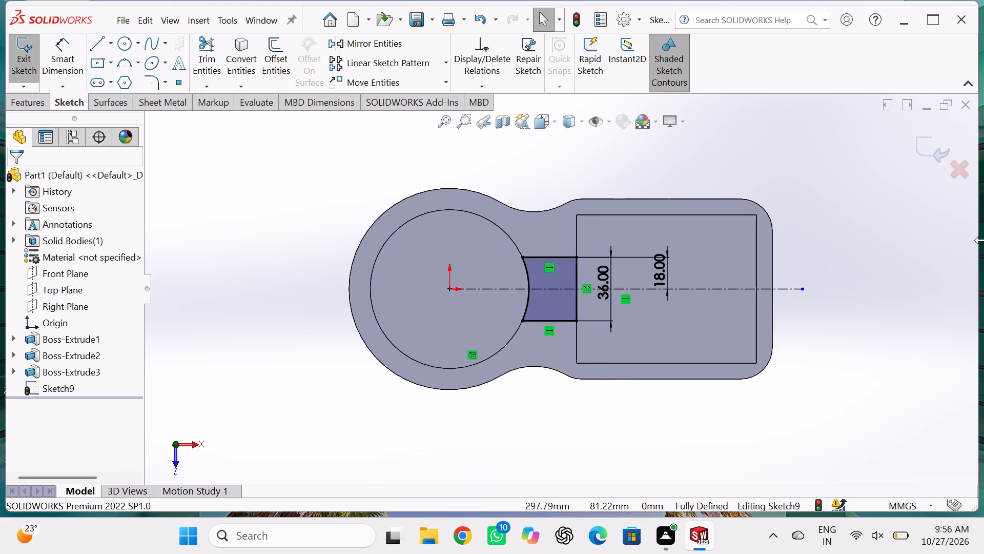
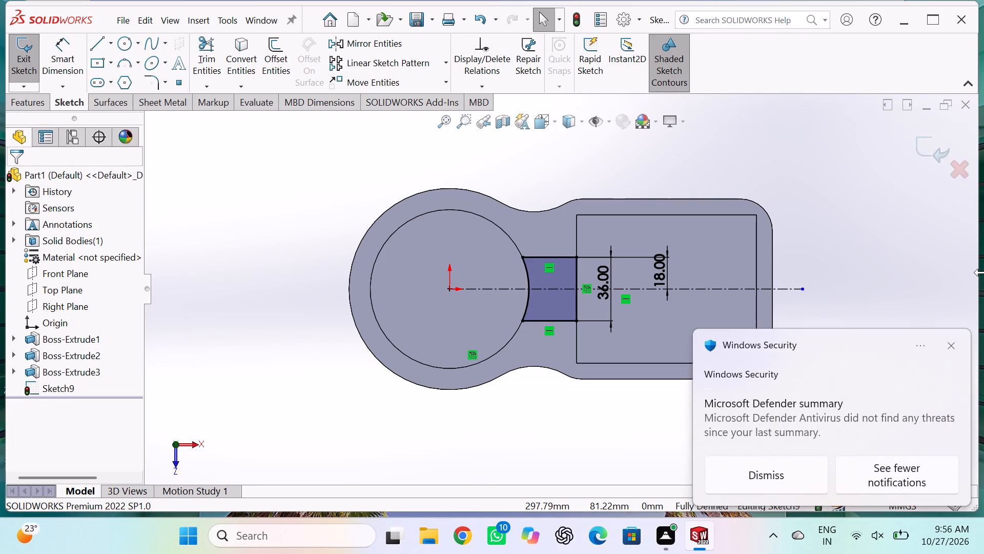
# Finish the connecting-web sketch and extrude it 30 mm between the round and rectangular bosses, merging the result.
pyautogui.click(954, 344)
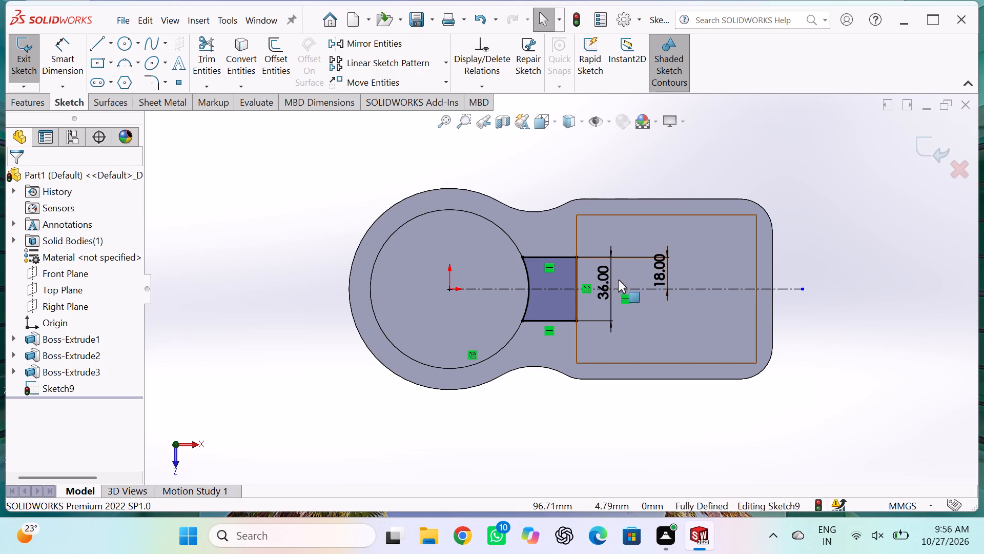
pyautogui.click(931, 155)
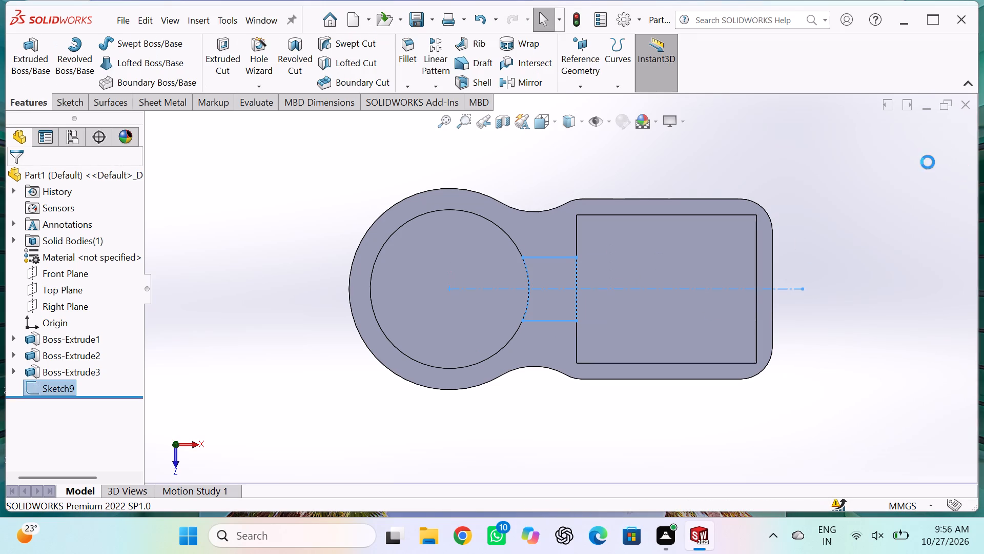
pyautogui.moveTo(855, 201); pyautogui.dragTo(851, 284, button='middle')
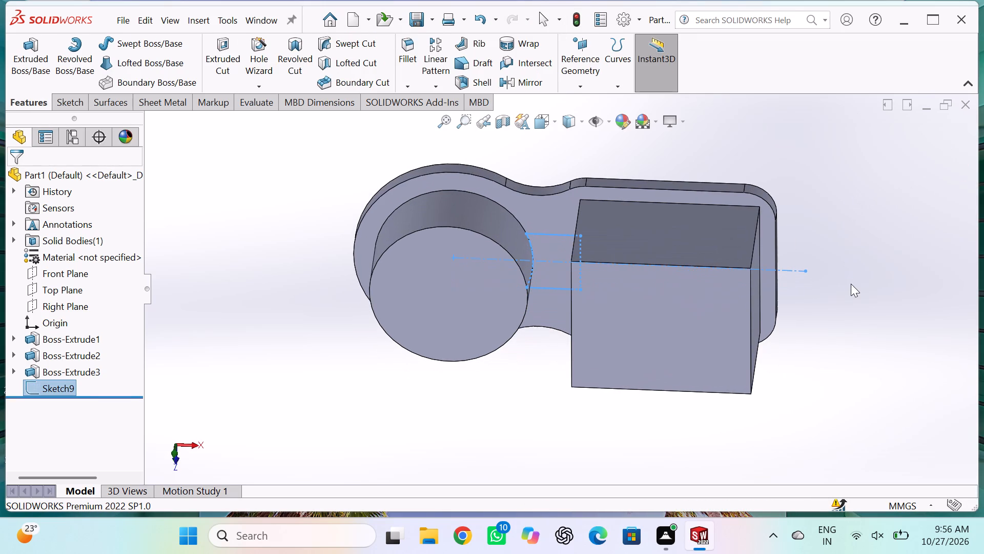
pyautogui.doubleClick(28, 68)
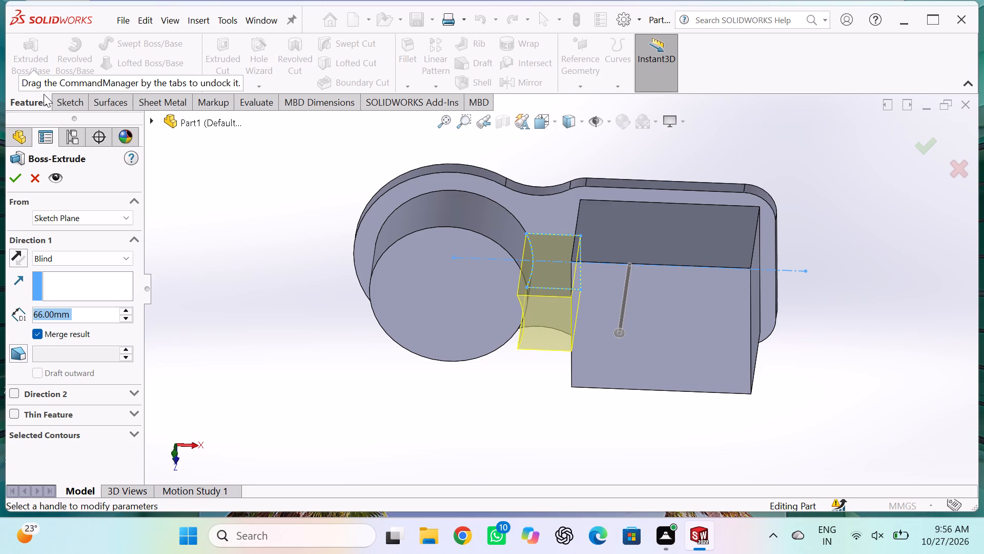
pyautogui.write('30')
pyautogui.press('Return')
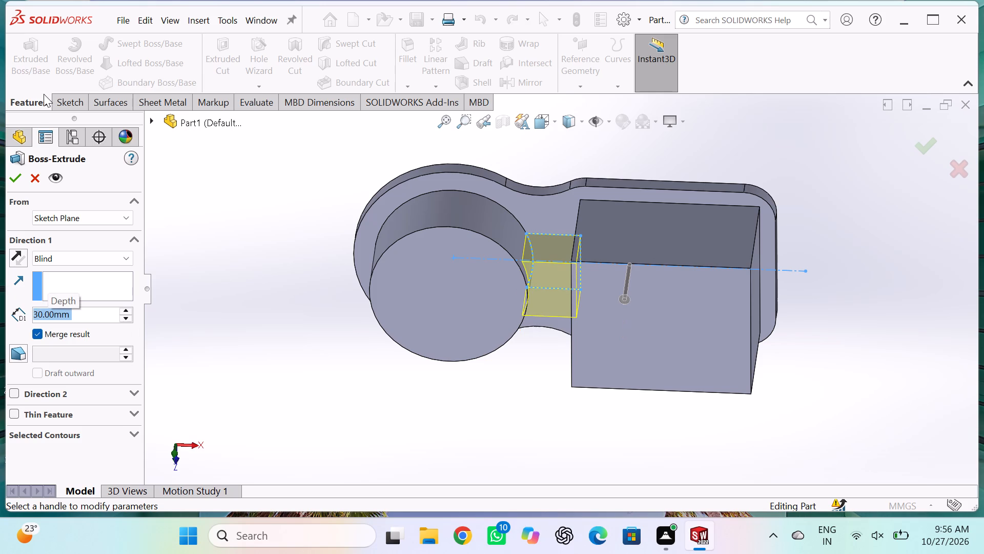
pyautogui.click(15, 175)
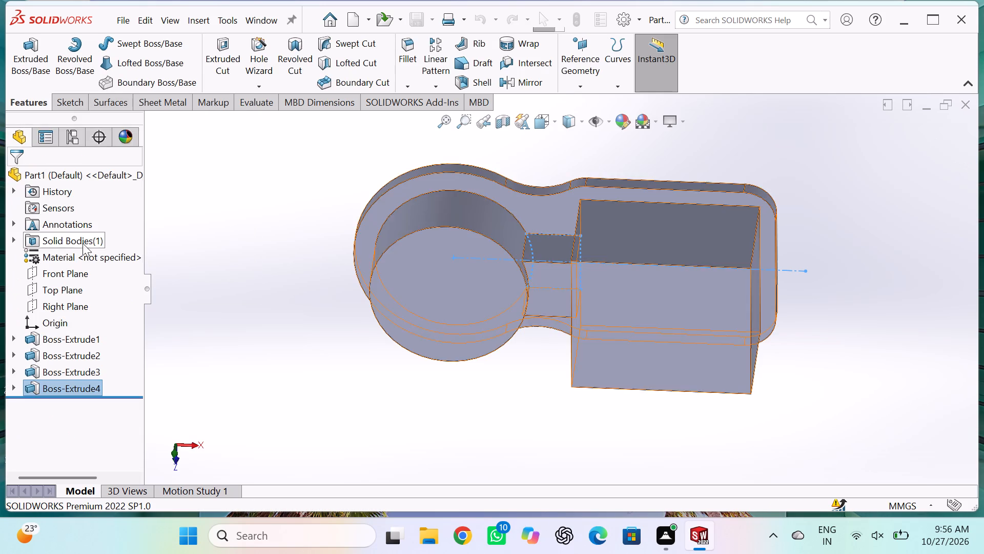
pyautogui.click(146, 253)
# On the plate's flat outer face, sketch a circle about 65 mm in diameter centred on the origin.
pyautogui.moveTo(157, 184); pyautogui.dragTo(160, 268, button='middle')
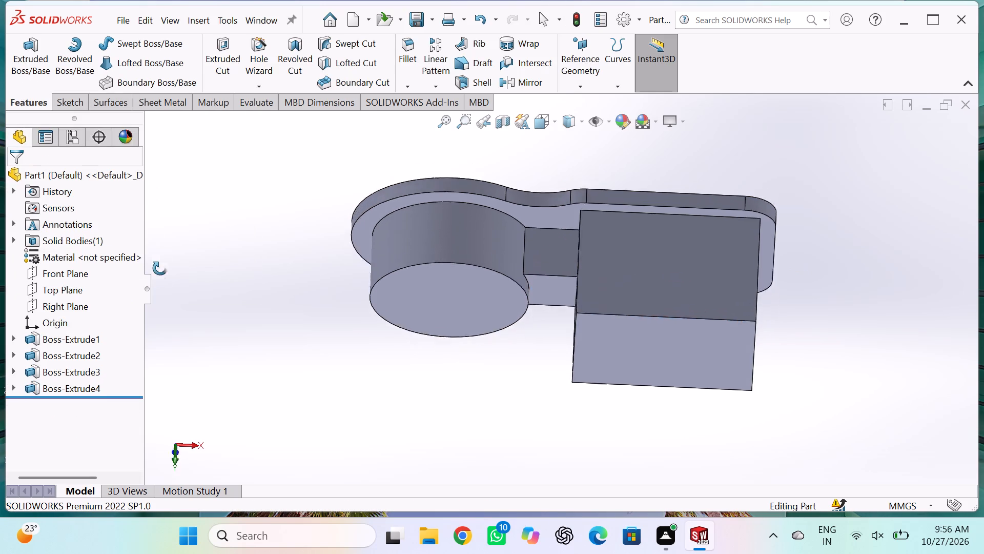
pyautogui.moveTo(160, 268); pyautogui.dragTo(172, 374, button='middle')
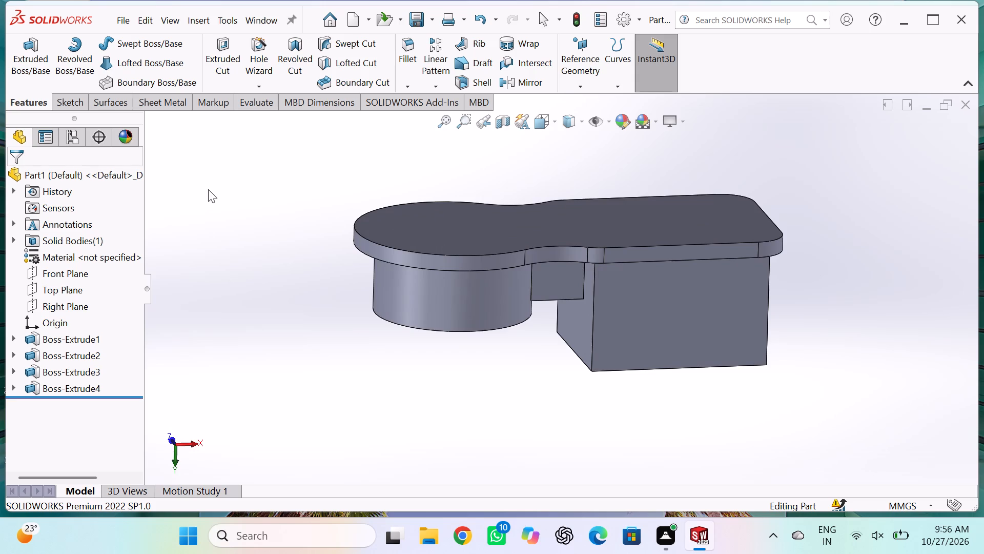
pyautogui.moveTo(209, 189); pyautogui.dragTo(209, 292, button='middle')
pyautogui.doubleClick(441, 271)
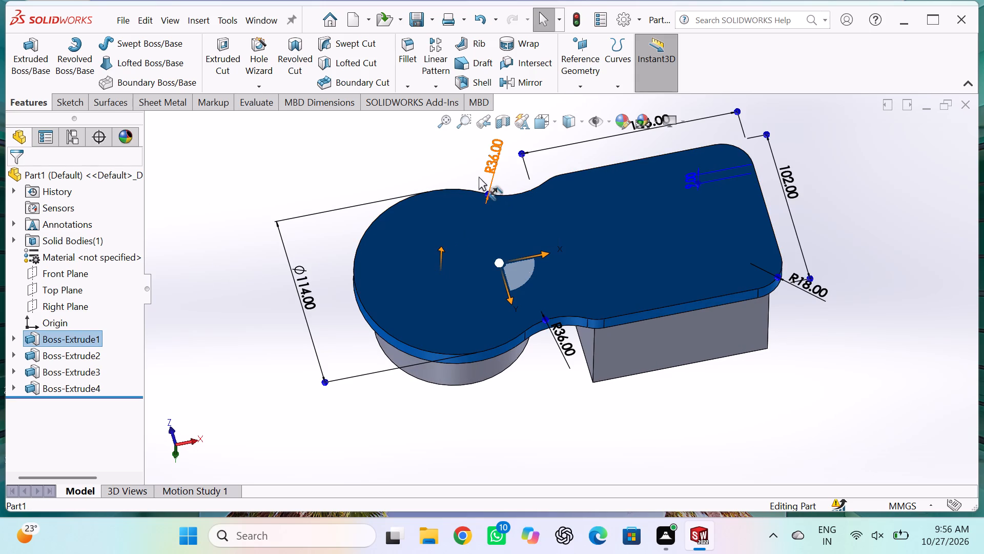
pyautogui.click(391, 147)
pyautogui.click(457, 241)
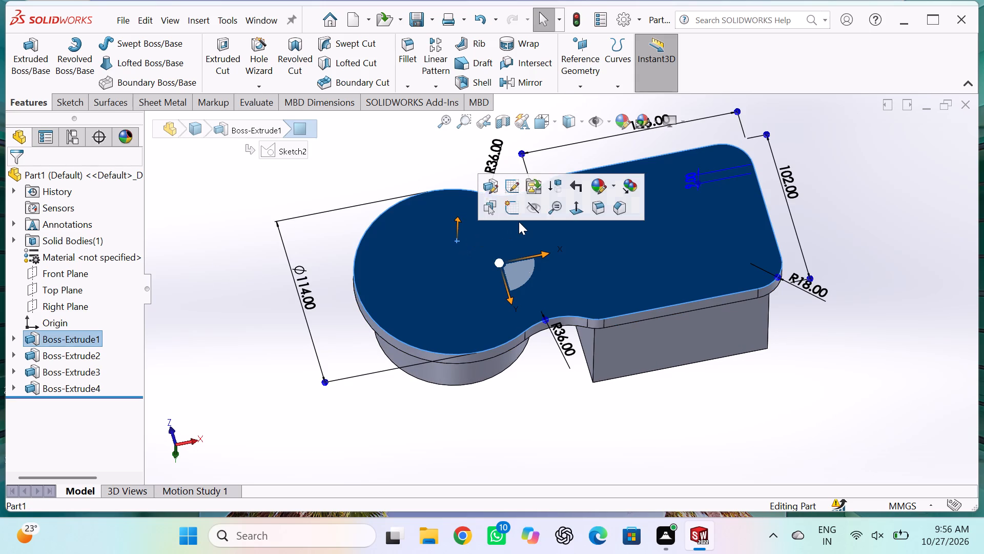
pyautogui.click(514, 216)
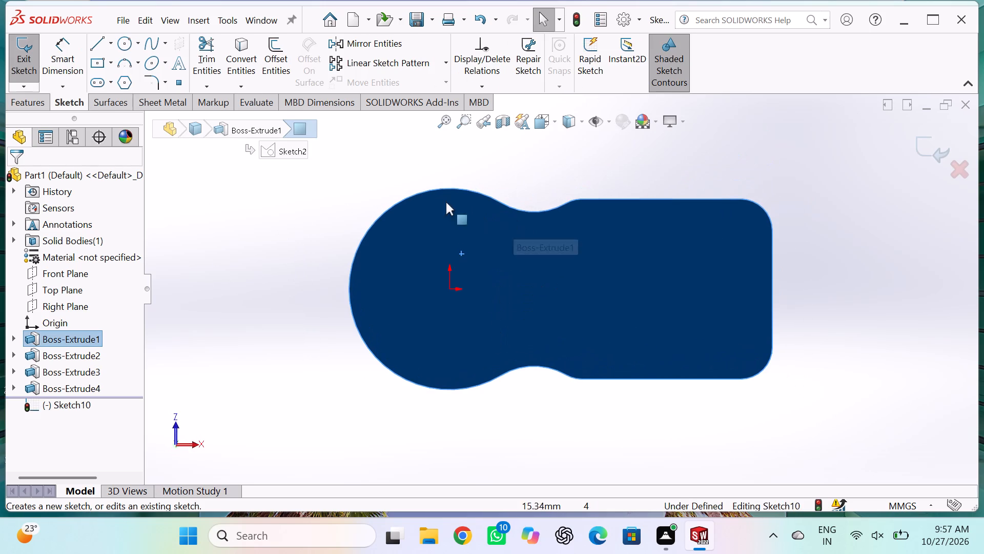
pyautogui.click(129, 46)
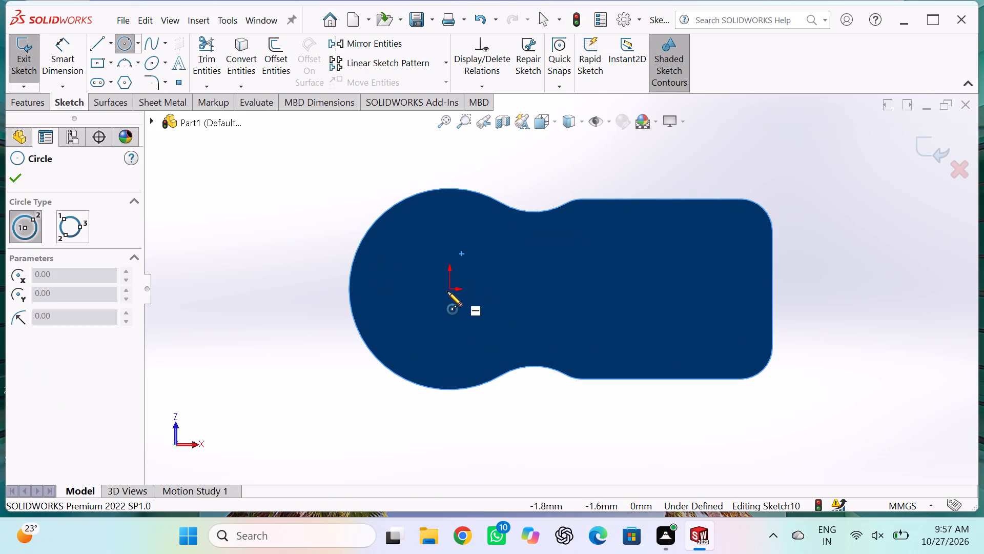
pyautogui.click(452, 289)
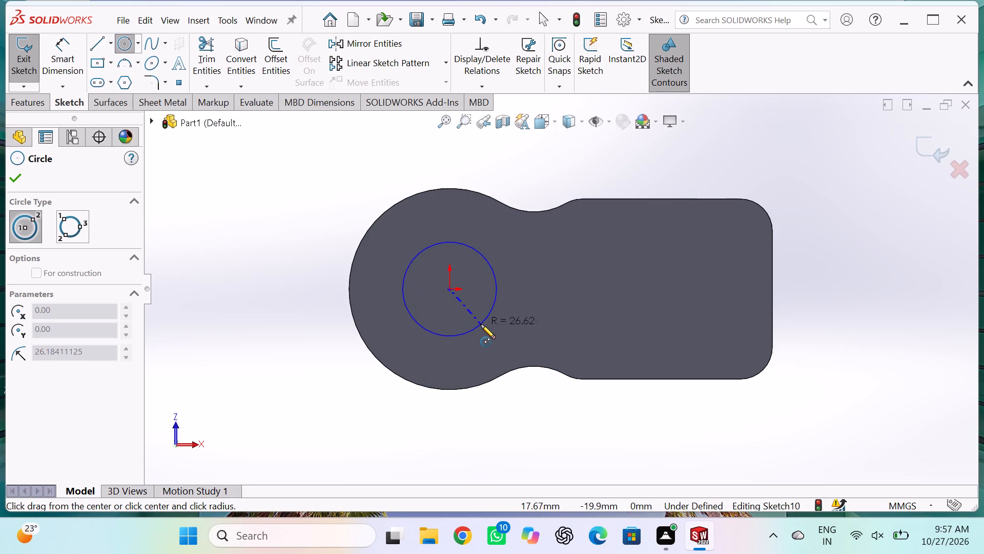
pyautogui.click(483, 336)
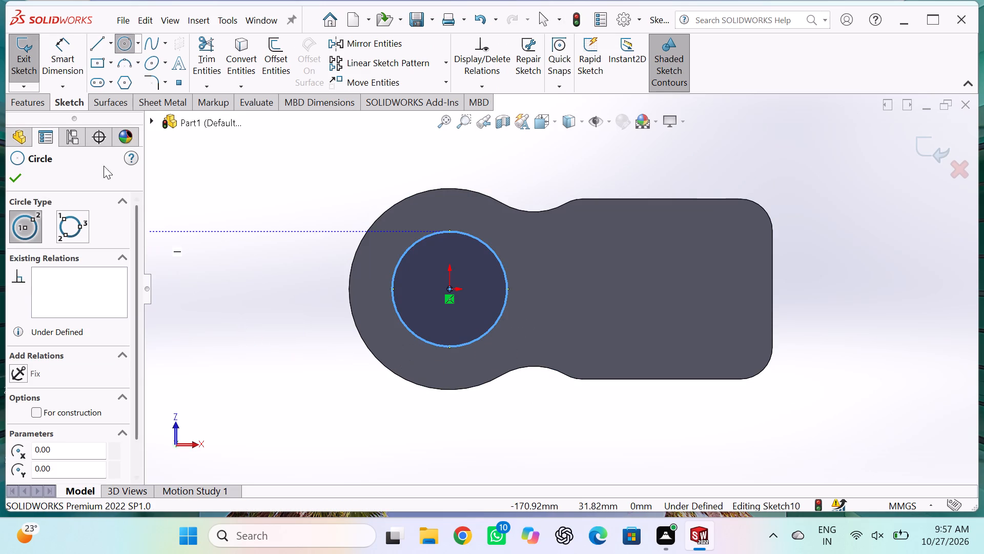
# Dimension the circle's diameter to 84 mm and close the sketch.
pyautogui.click(69, 75)
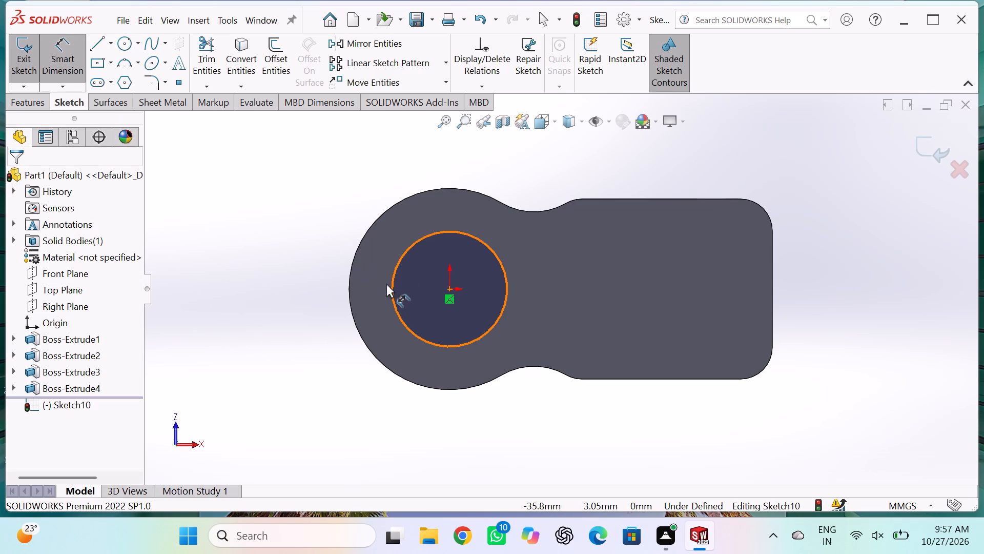
pyautogui.click(391, 287)
pyautogui.click(338, 279)
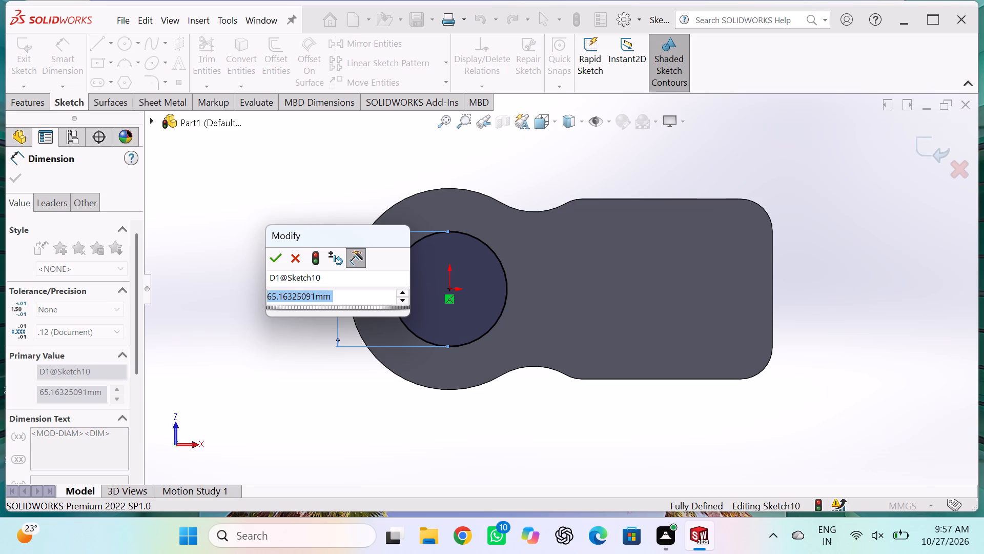
pyautogui.press('8')
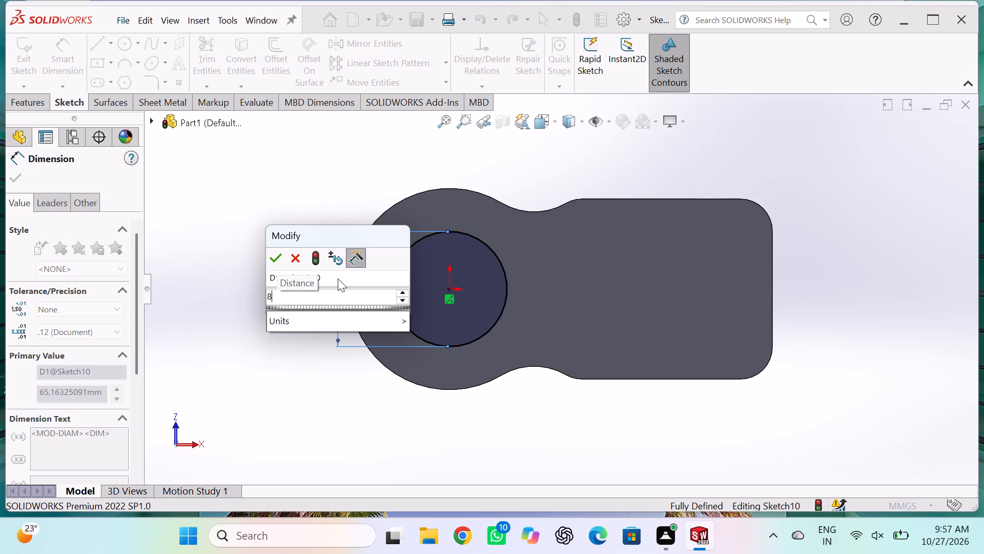
pyautogui.press('4')
pyautogui.press('Return')
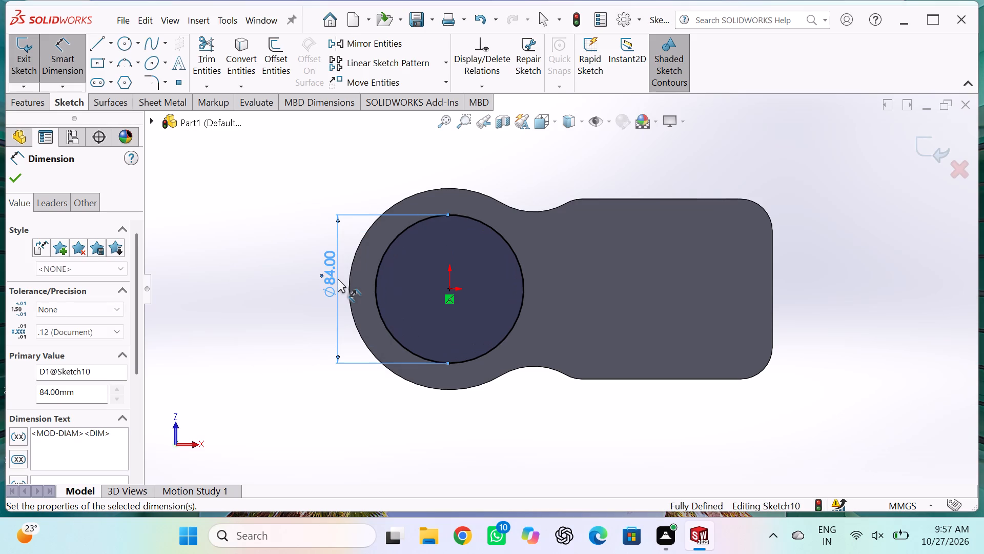
pyautogui.click(936, 145)
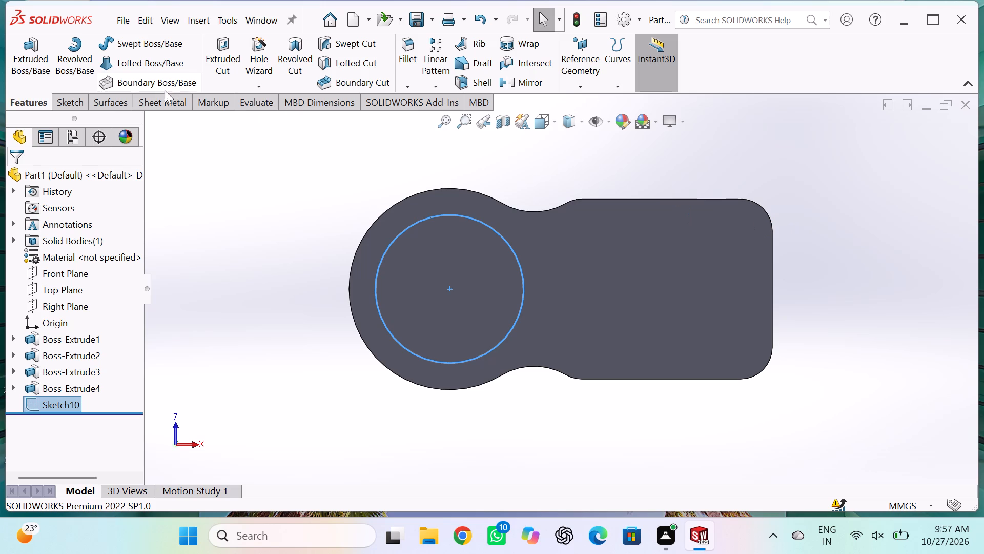
# Cut-extrude the 84 mm circle as a blind pocket 42 mm deep into the round boss.
pyautogui.click(218, 56)
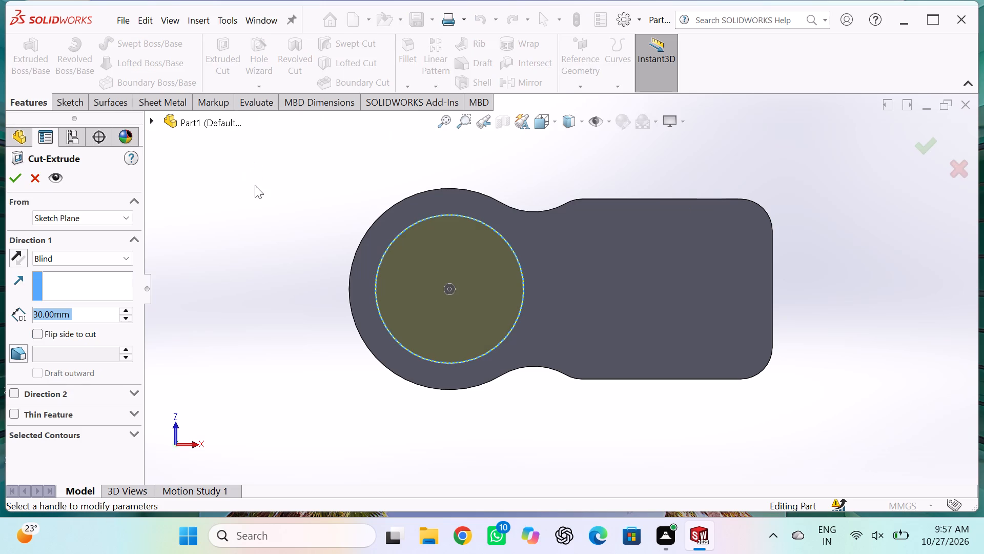
pyautogui.moveTo(260, 312); pyautogui.dragTo(259, 172, button='middle')
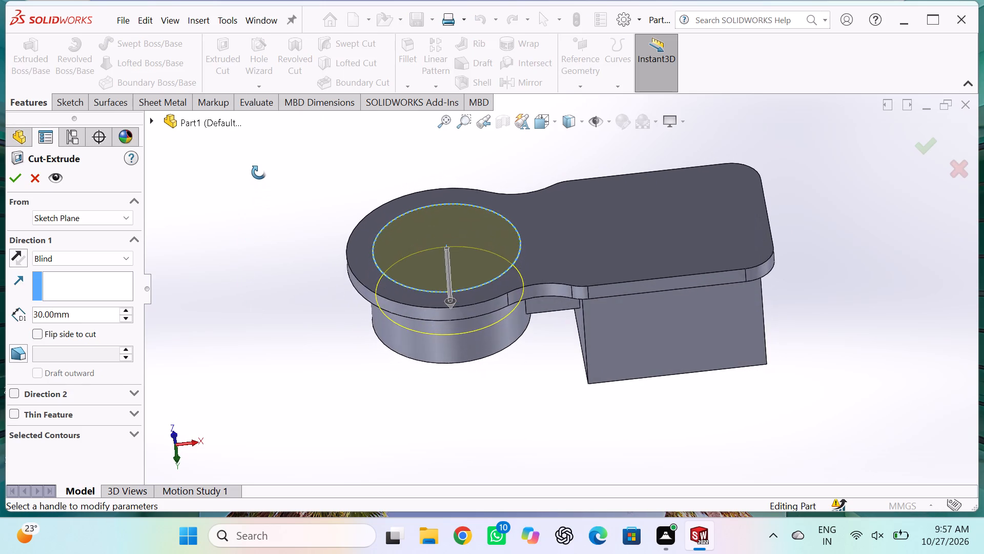
pyautogui.moveTo(259, 172); pyautogui.dragTo(255, 90, button='middle')
pyautogui.scroll(-1, 255, 90)
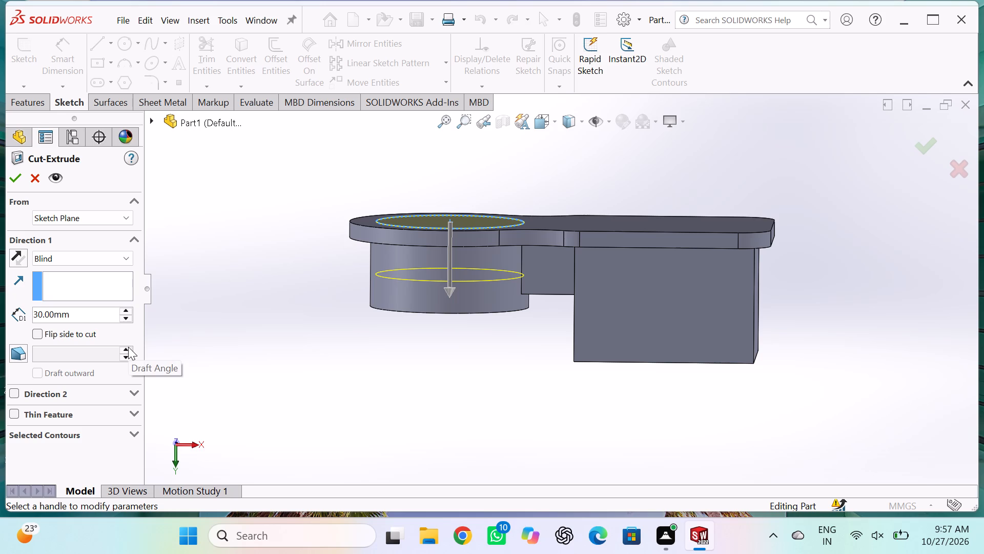
pyautogui.tripleClick(87, 319)
pyautogui.doubleClick(87, 319)
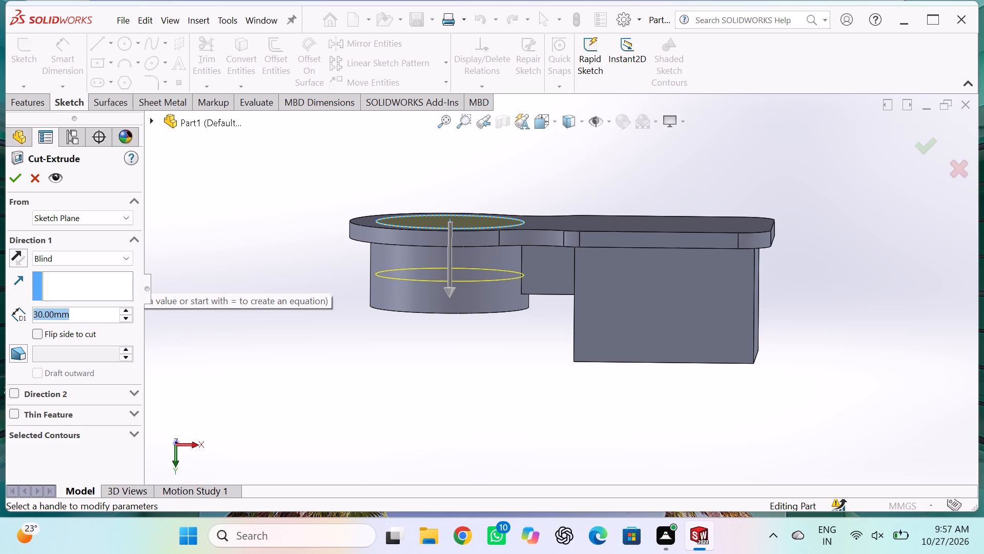
pyautogui.write('42')
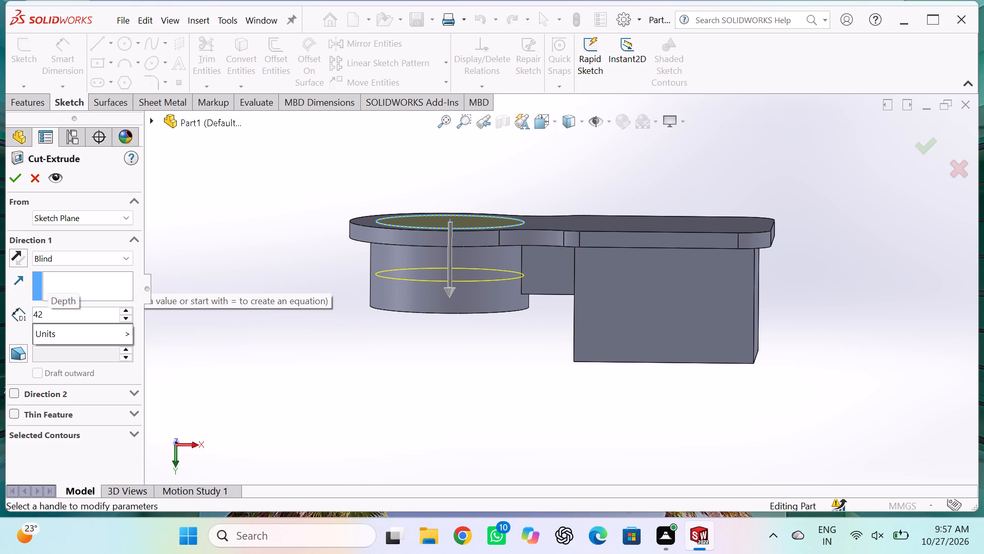
pyautogui.press('Return')
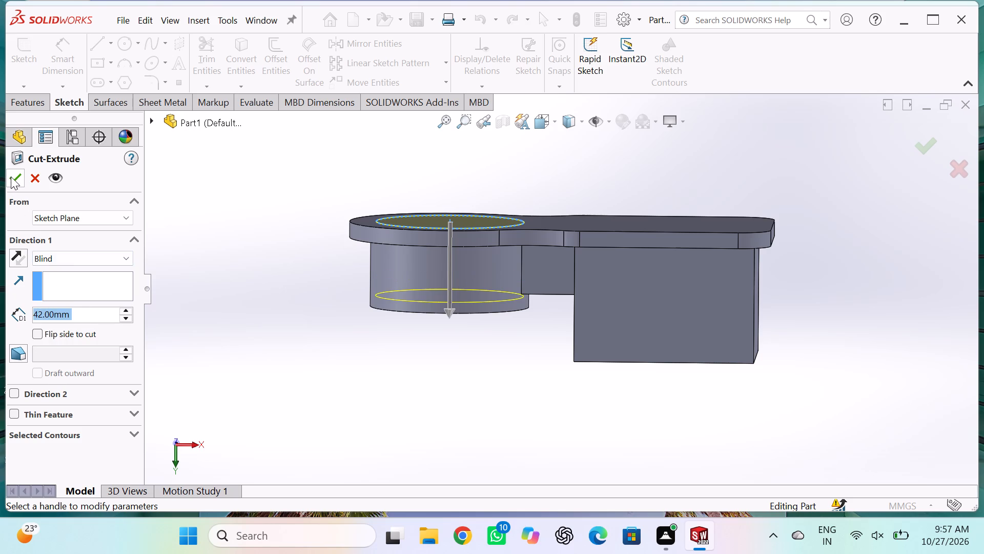
pyautogui.click(11, 176)
# On the same plate face, sketch a center rectangle about 116 mm long over the rectangular section, level with the origin.
pyautogui.moveTo(216, 246); pyautogui.dragTo(221, 341, button='middle')
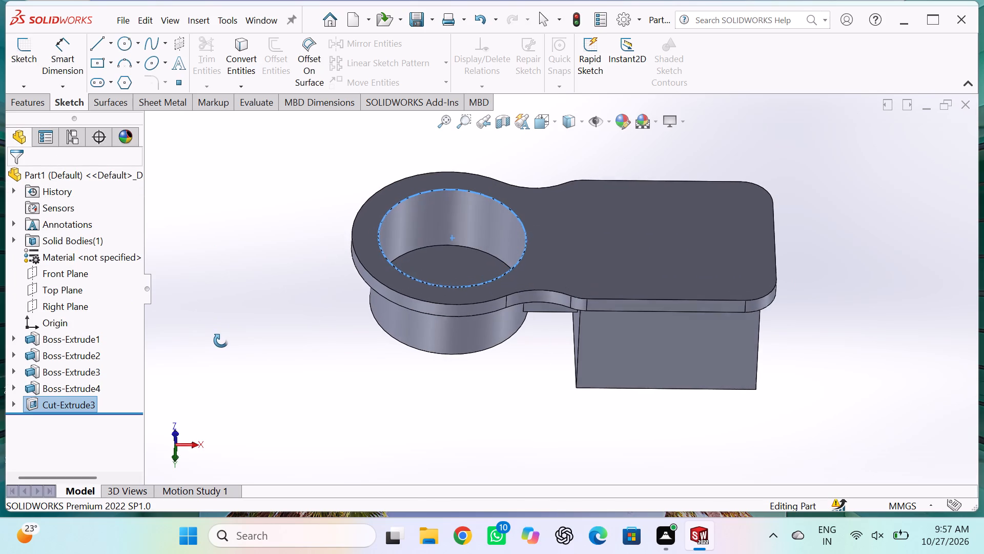
pyautogui.moveTo(221, 341); pyautogui.dragTo(221, 343, button='middle')
pyautogui.click(234, 293)
pyautogui.moveTo(234, 256); pyautogui.dragTo(237, 342, button='middle')
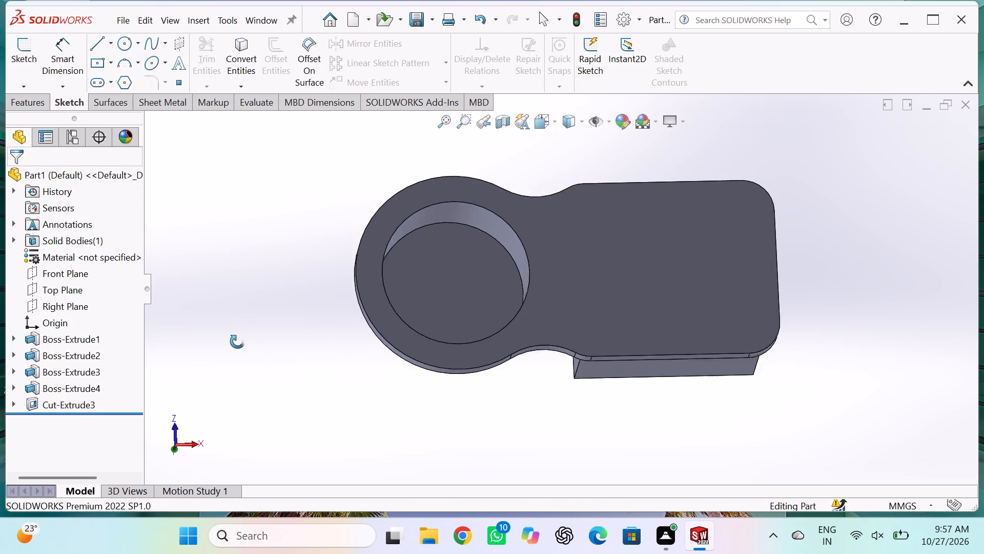
pyautogui.moveTo(237, 342); pyautogui.dragTo(230, 236, button='middle')
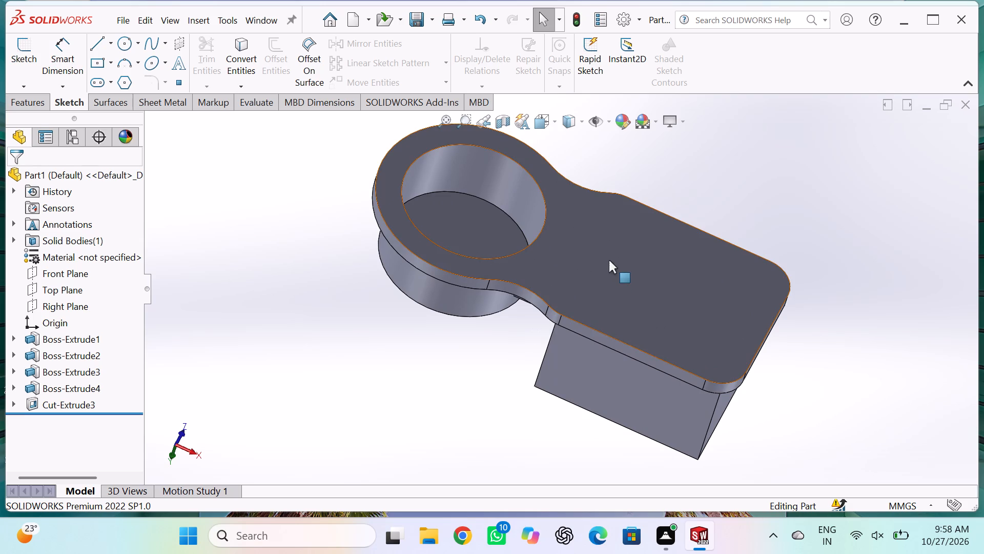
pyautogui.click(566, 241)
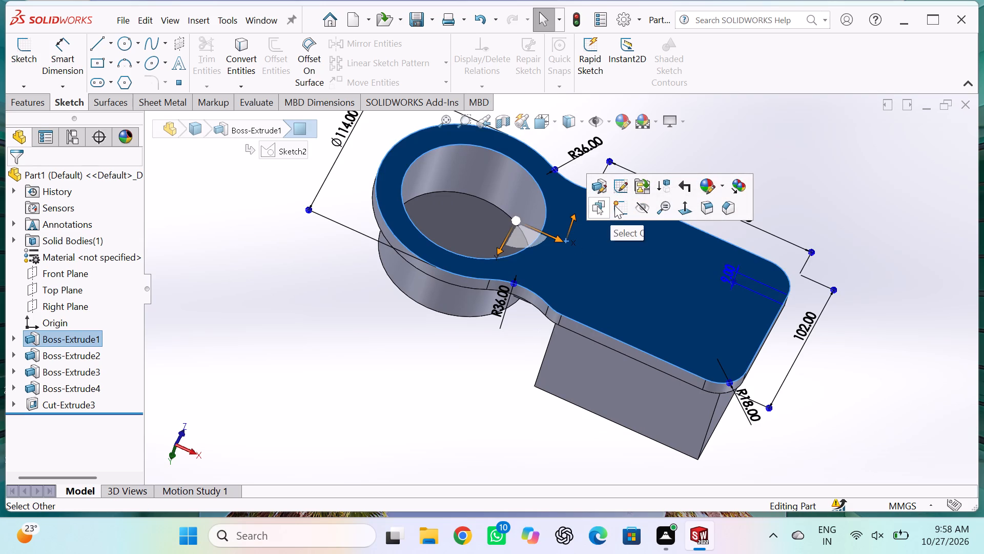
pyautogui.click(614, 205)
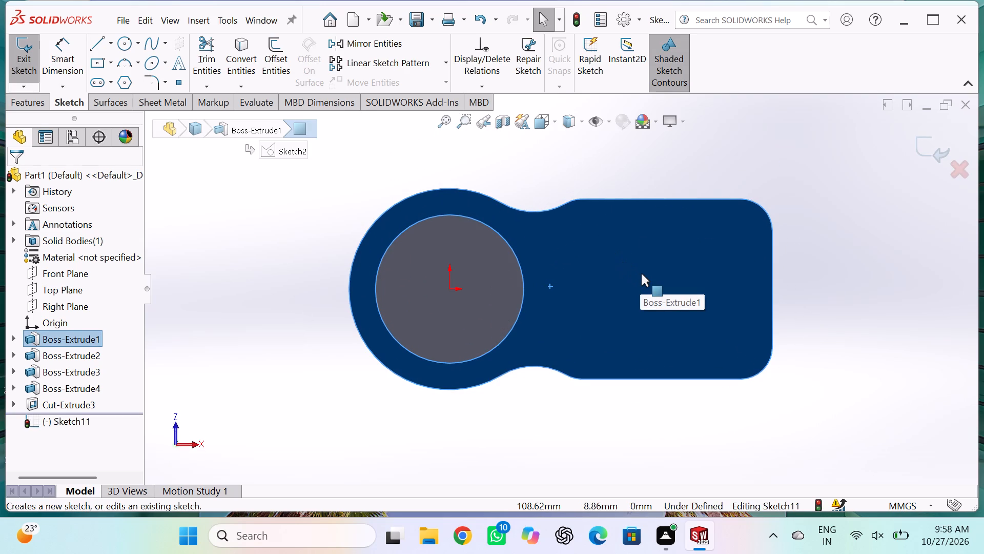
pyautogui.click(100, 66)
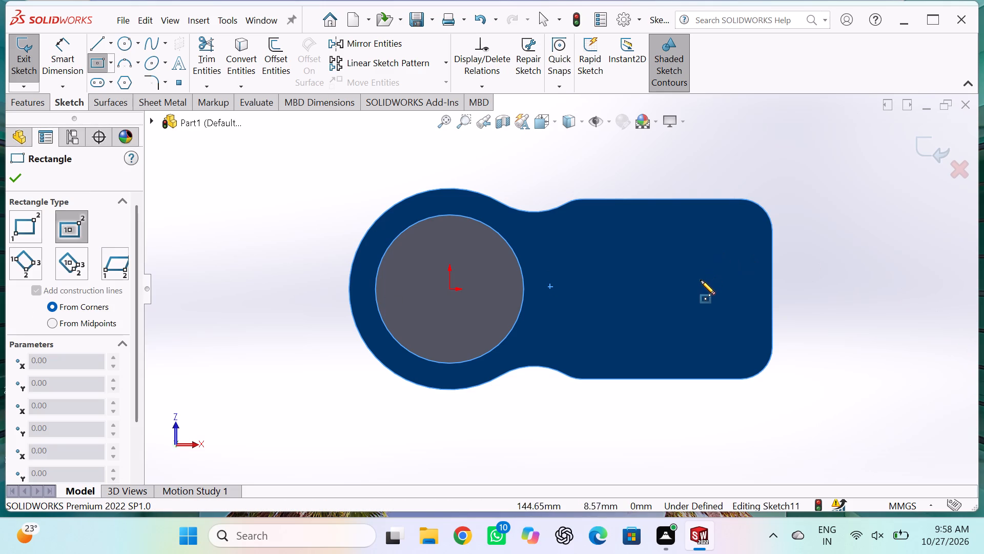
pyautogui.click(650, 290)
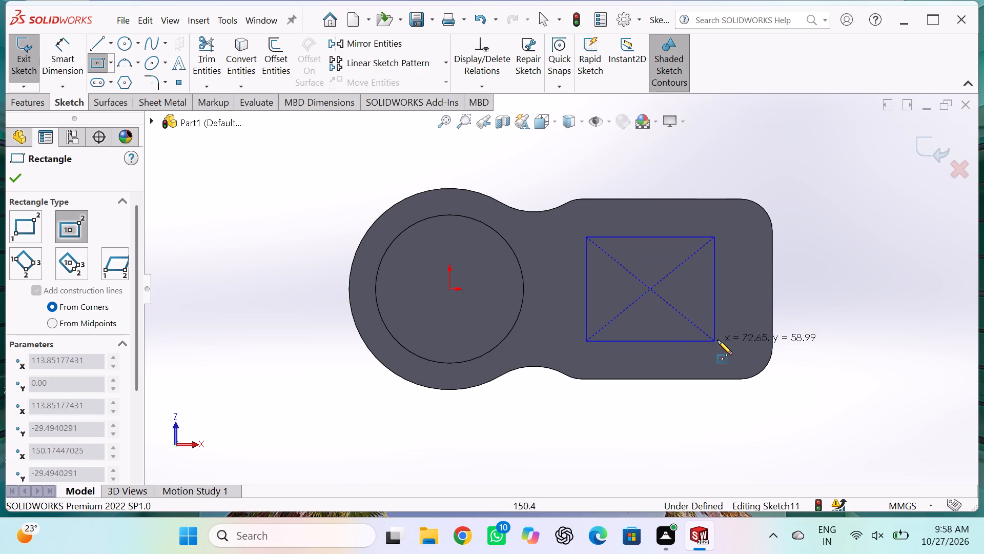
pyautogui.click(752, 329)
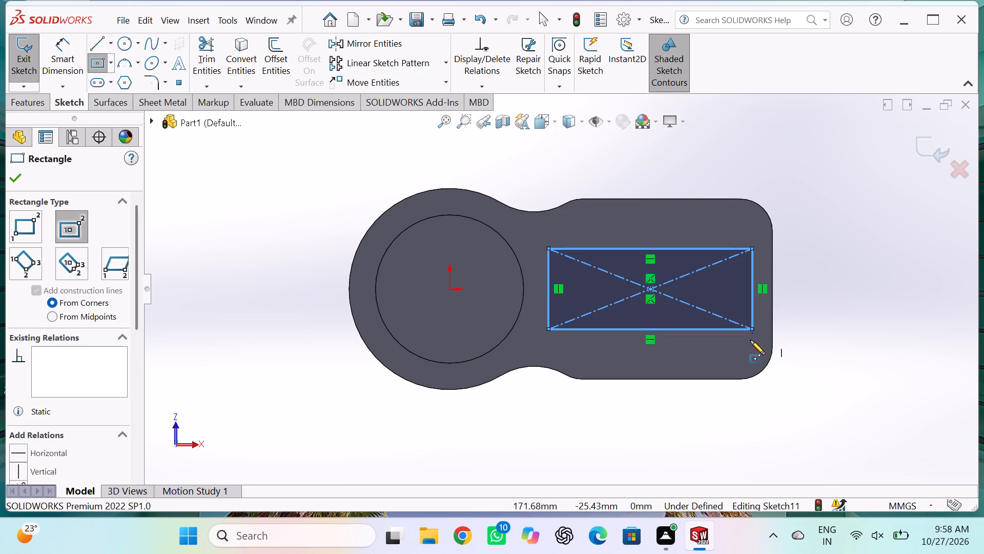
# Dimension the rectangle 96 mm long and 72 mm wide.
pyautogui.click(75, 73)
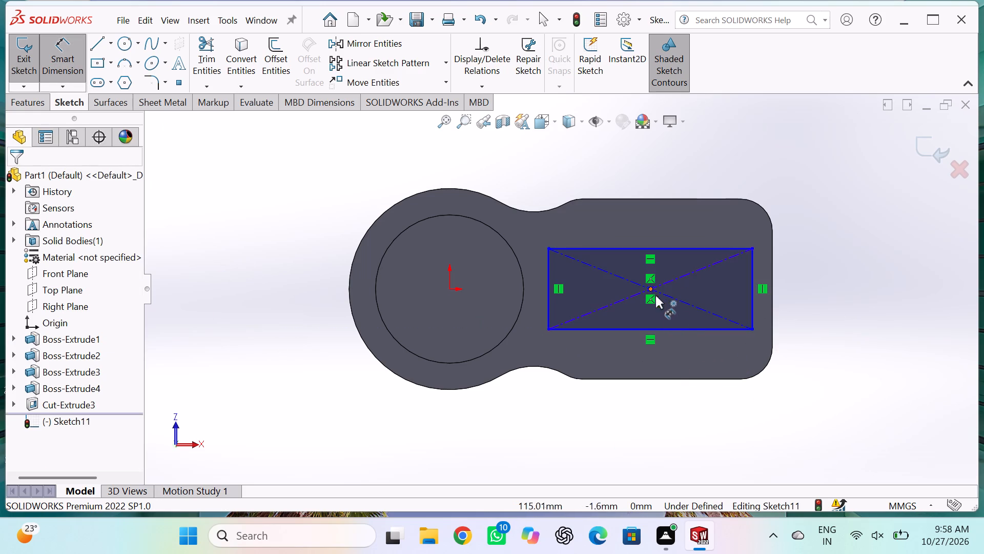
pyautogui.click(674, 329)
pyautogui.click(665, 437)
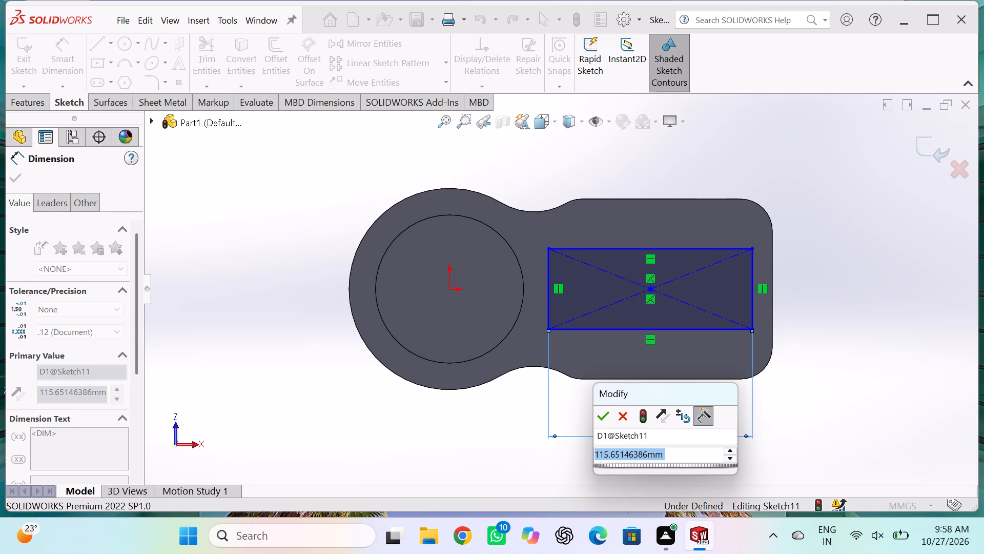
pyautogui.press('9')
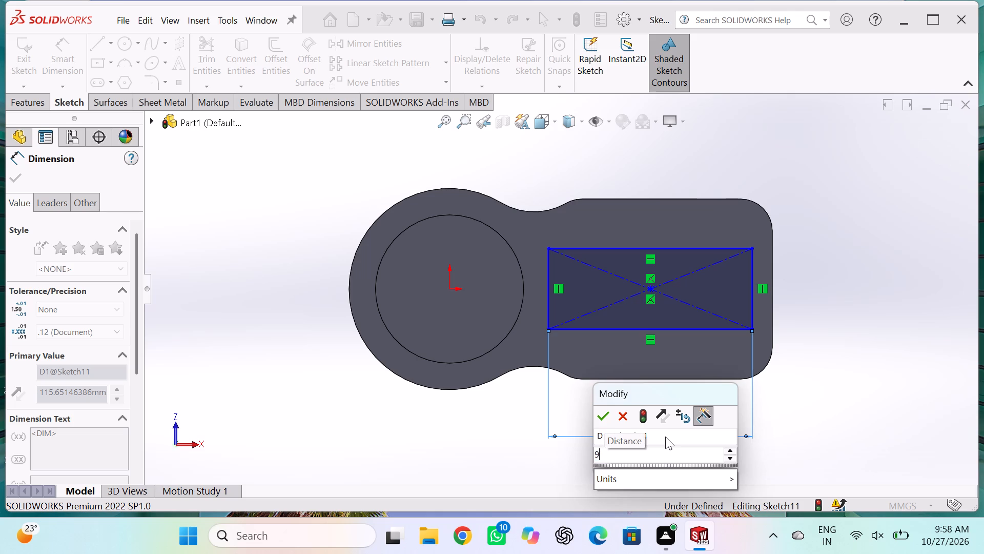
pyautogui.press('6')
pyautogui.press('Return')
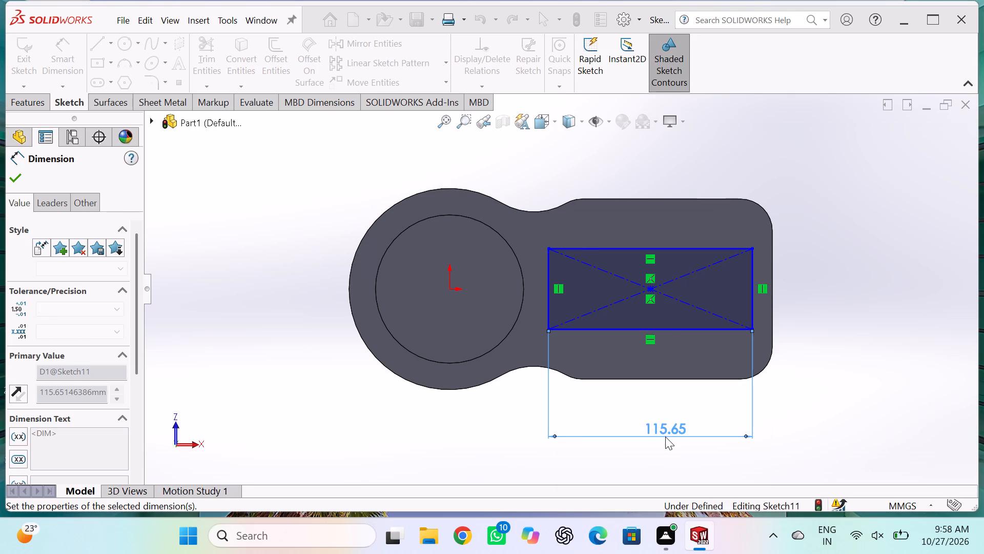
pyautogui.click(751, 308)
pyautogui.click(809, 305)
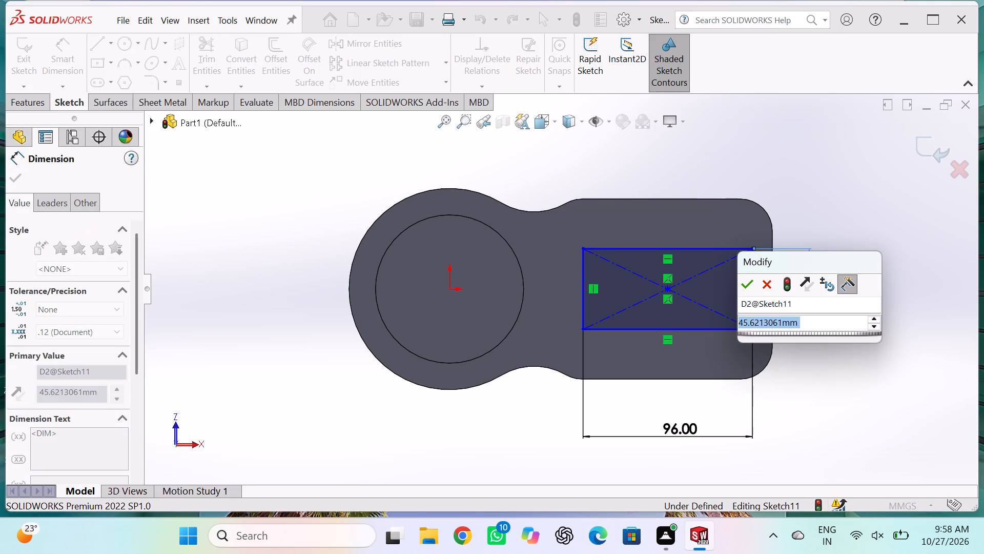
pyautogui.press('7')
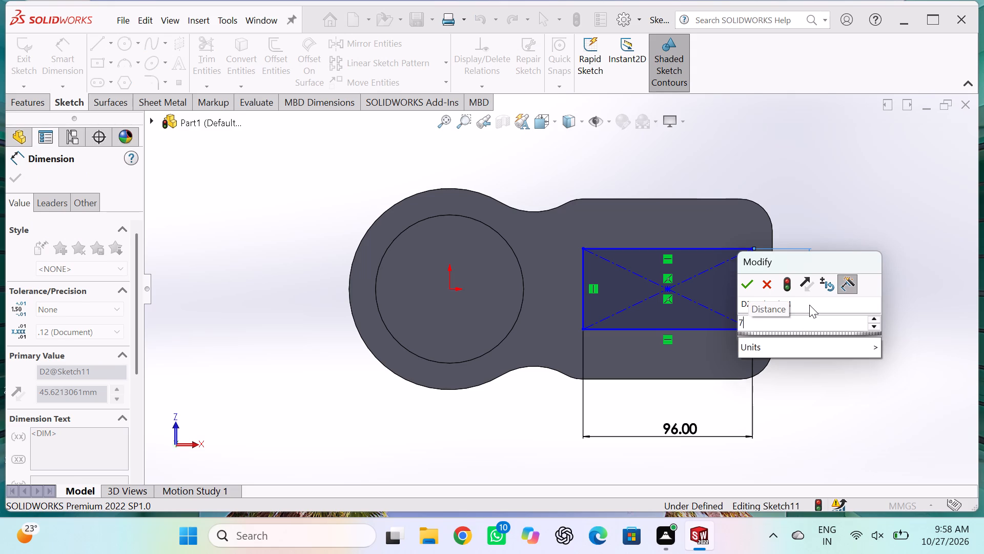
pyautogui.press('2')
pyautogui.press('Return')
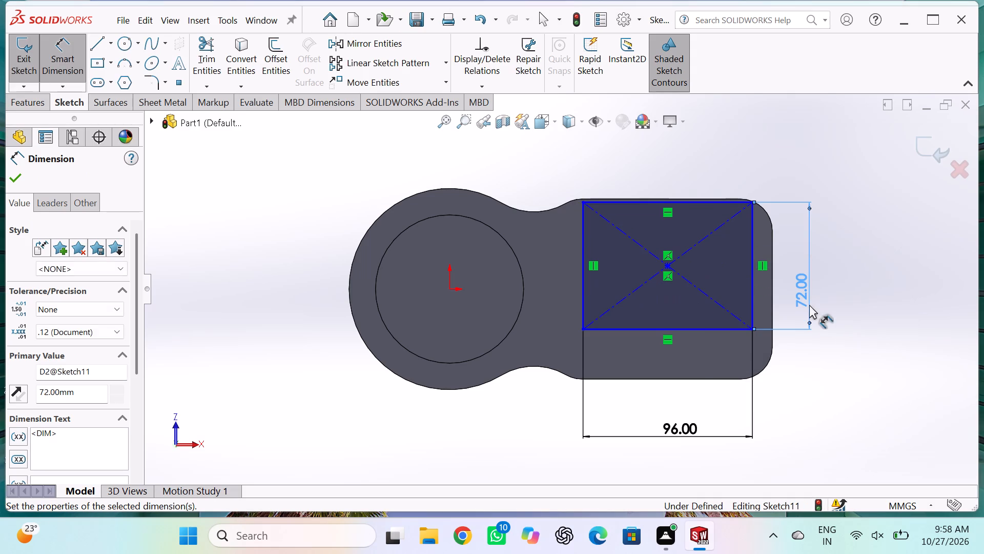
# Locate the rectangle 15 mm from the plate's long lower edge and 15 mm from its straight outer end.
pyautogui.click(699, 328)
pyautogui.click(709, 379)
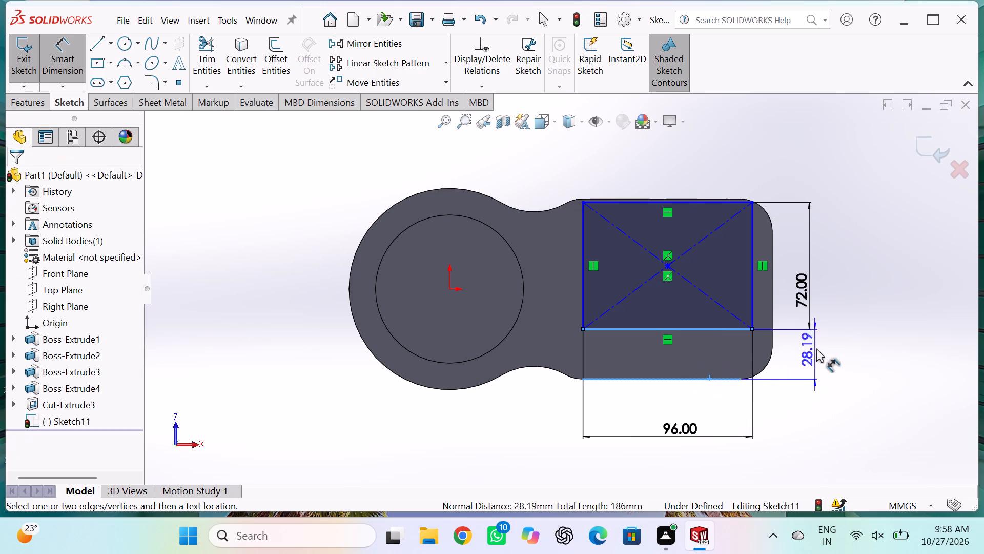
pyautogui.click(817, 347)
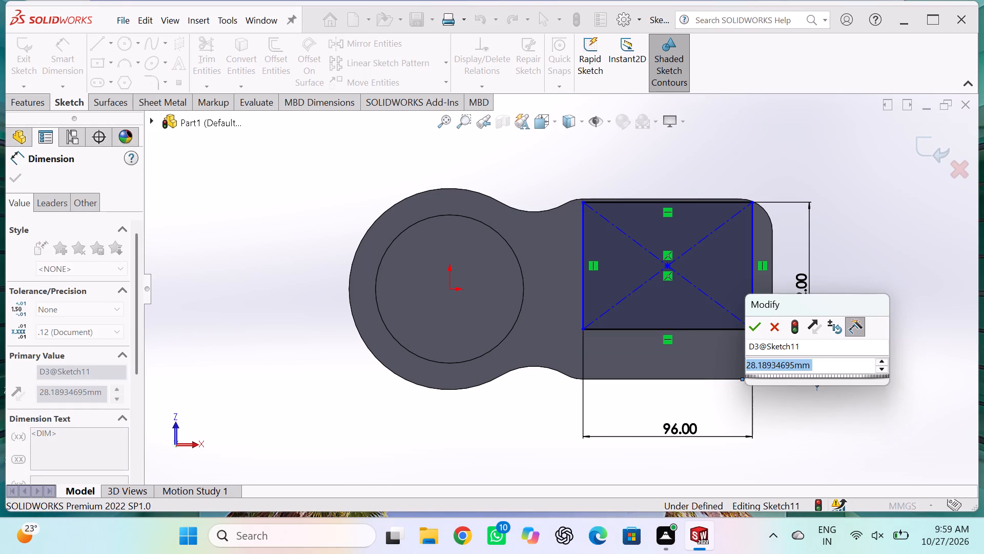
pyautogui.press('1')
pyautogui.press('5')
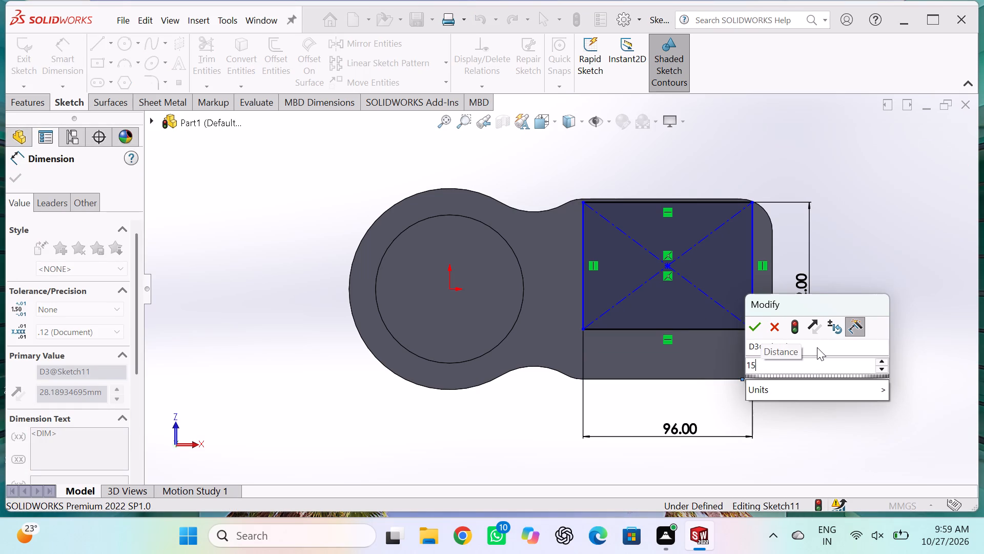
pyautogui.press('Return')
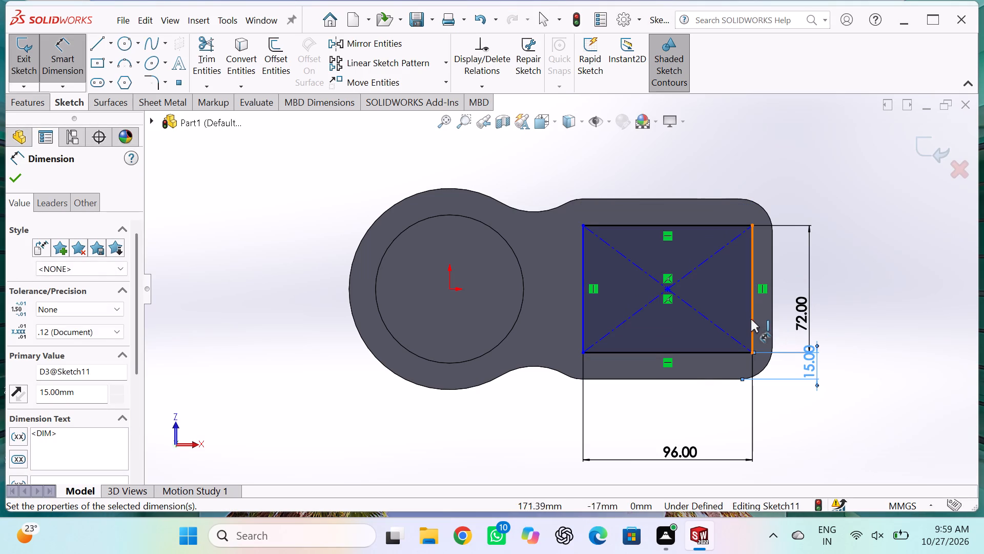
pyautogui.click(751, 322)
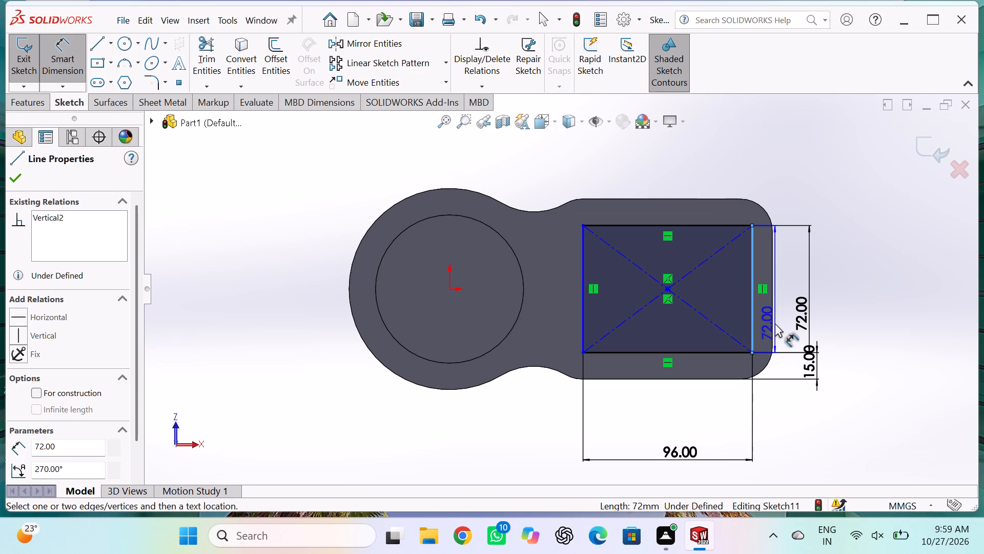
pyautogui.click(773, 323)
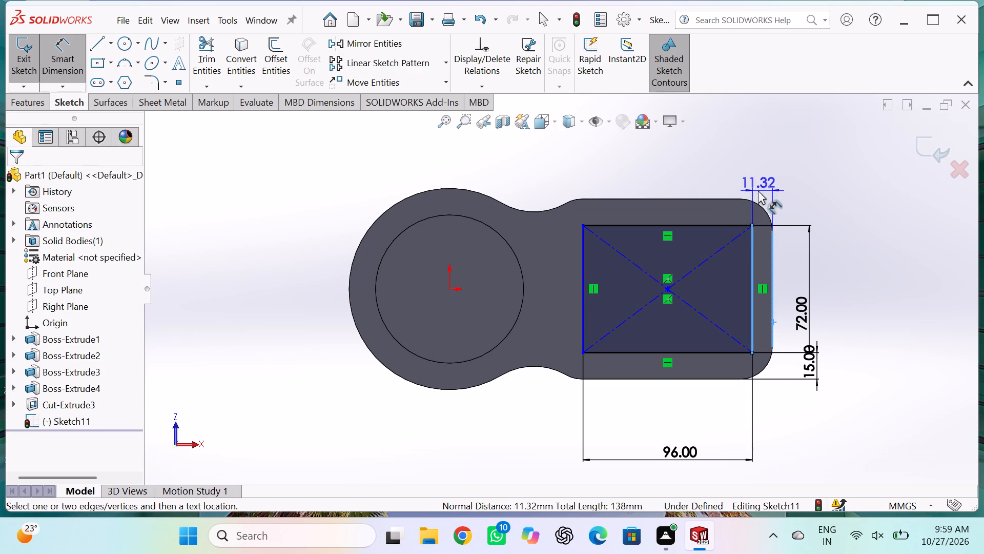
pyautogui.click(760, 179)
pyautogui.press('1')
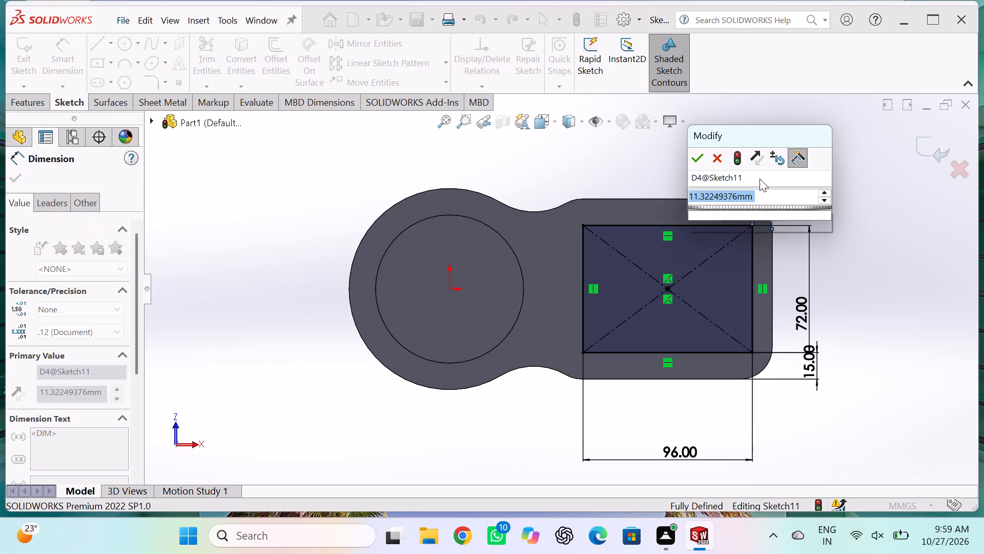
pyautogui.press('5')
pyautogui.press('Return')
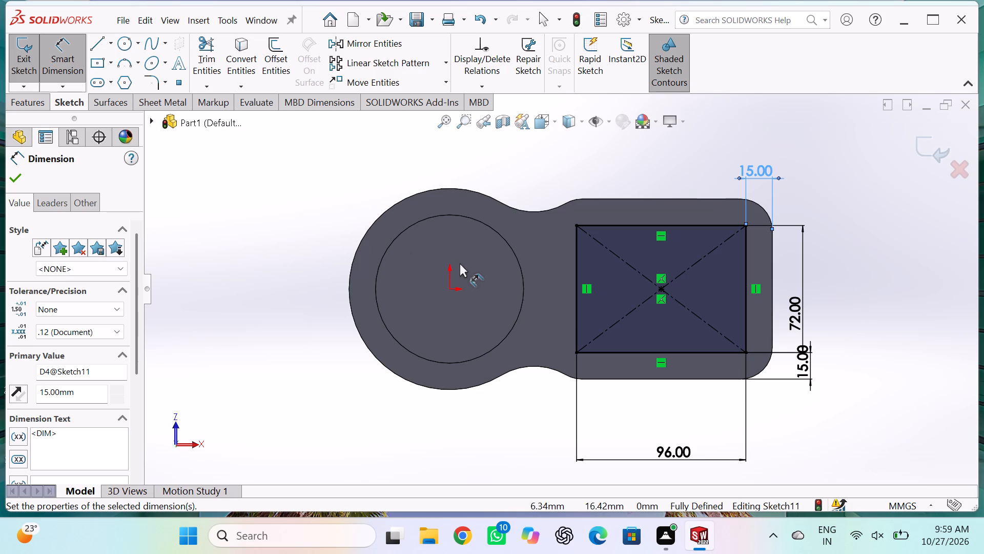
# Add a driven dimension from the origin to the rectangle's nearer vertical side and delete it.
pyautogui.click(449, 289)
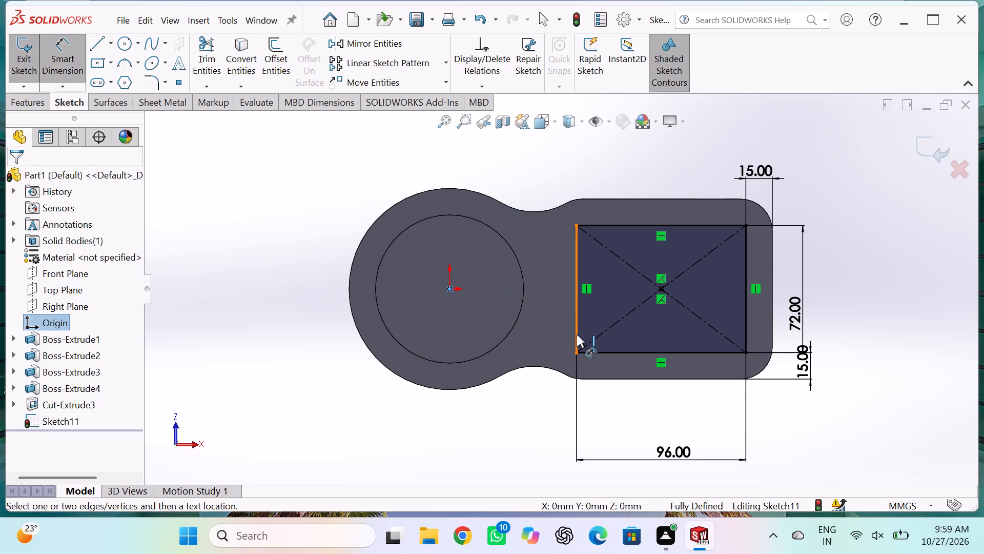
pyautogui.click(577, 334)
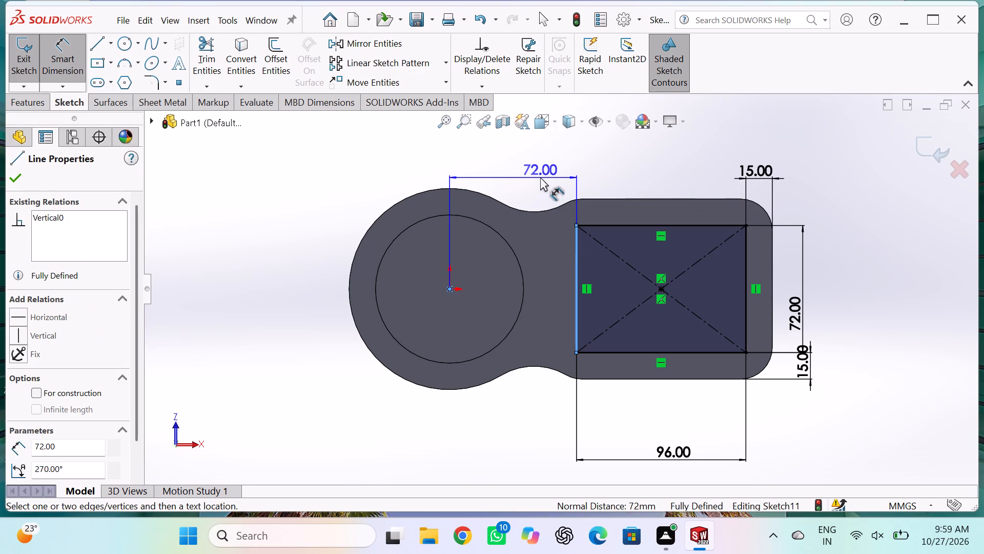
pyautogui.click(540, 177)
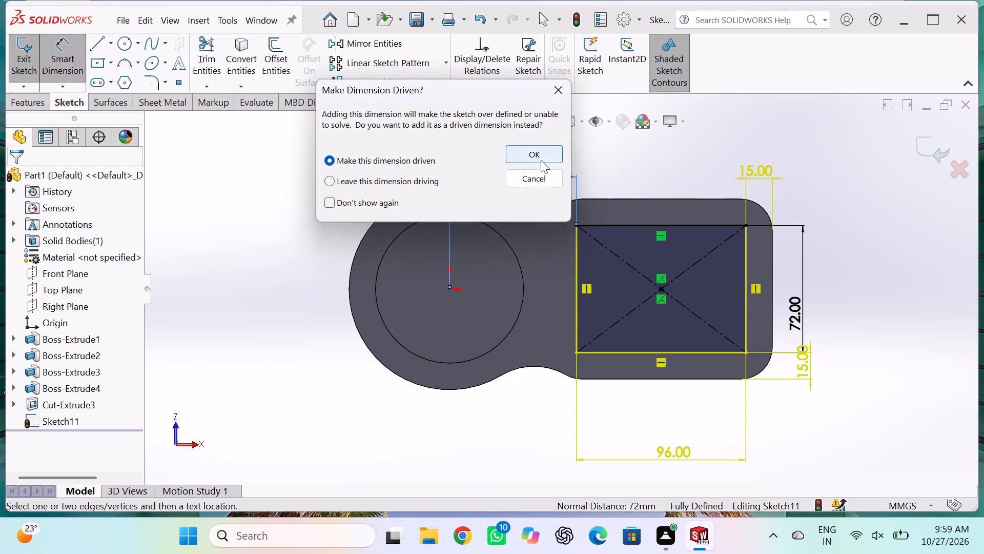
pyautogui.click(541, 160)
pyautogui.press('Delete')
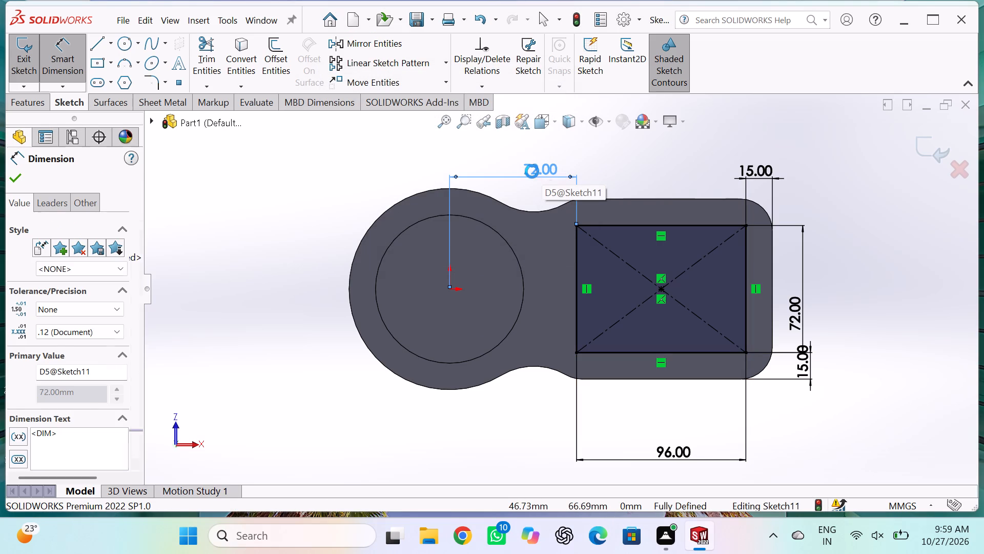
# Close the sketch and cut-extrude the rectangle as a blind pocket 60 mm deep into the rectangular boss.
pyautogui.click(930, 145)
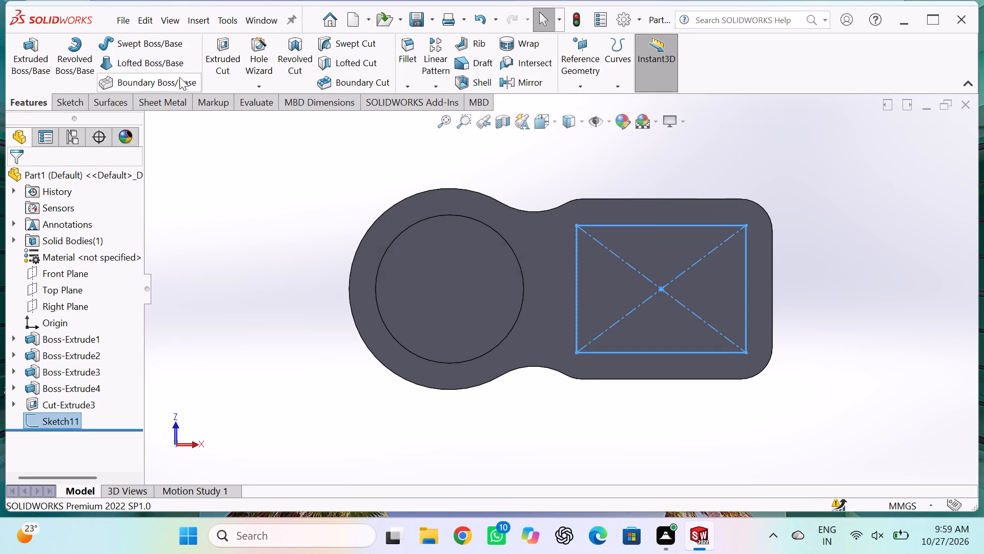
pyautogui.click(212, 64)
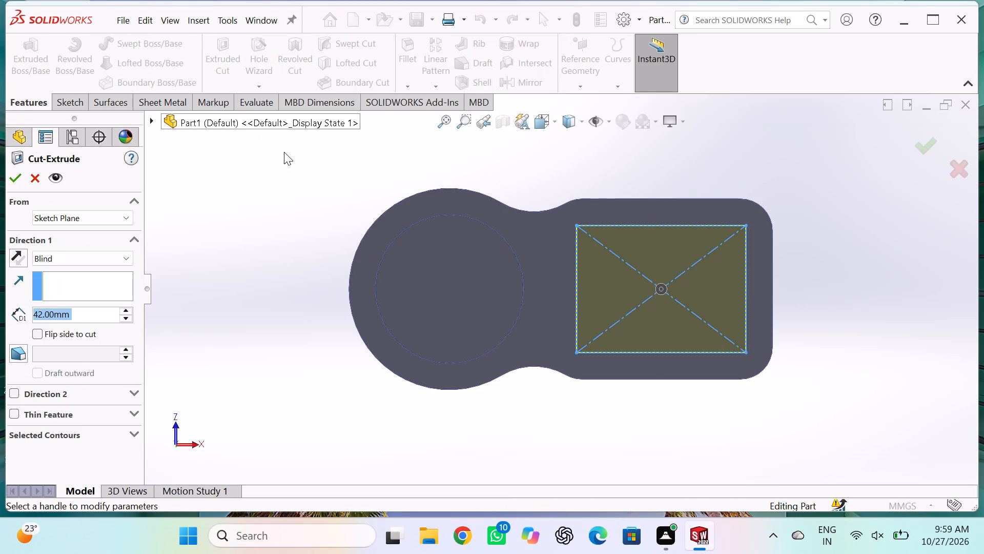
pyautogui.moveTo(280, 156); pyautogui.dragTo(296, 328, button='middle')
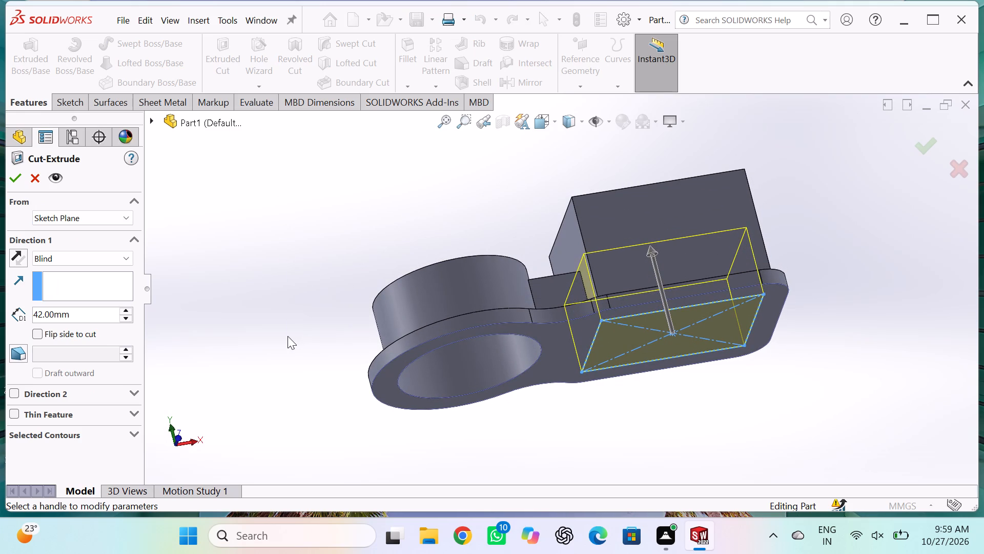
pyautogui.doubleClick(100, 314)
pyautogui.write('60')
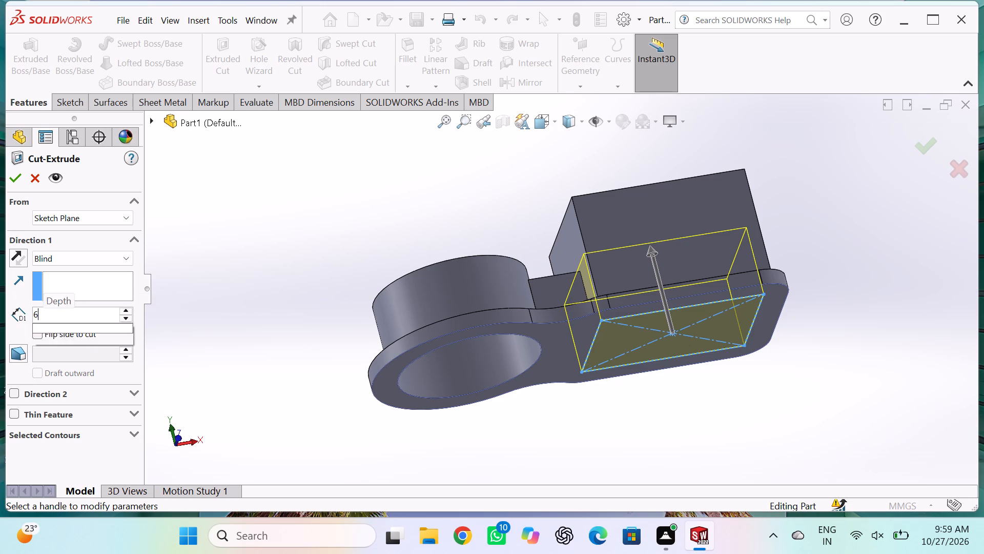
pyautogui.click(18, 175)
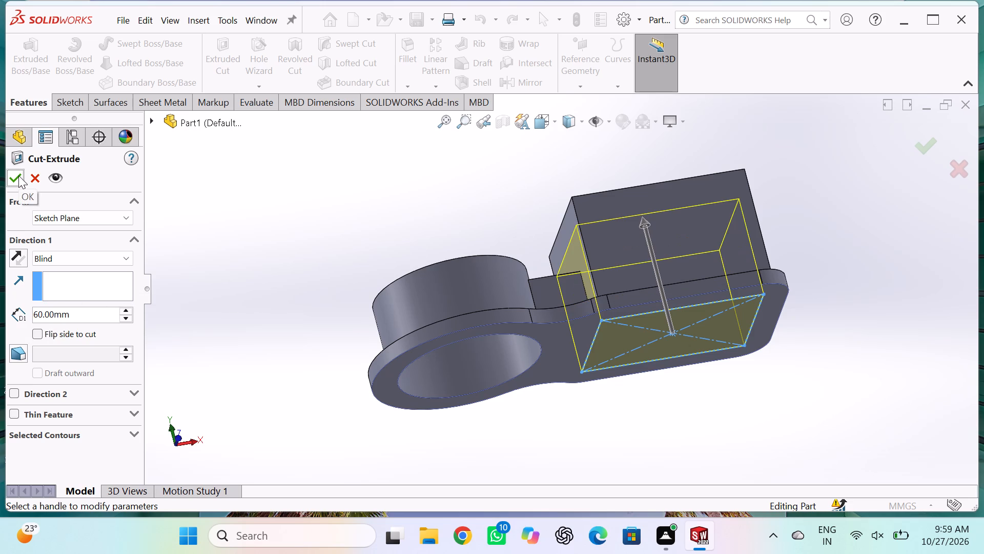
pyautogui.click(18, 175)
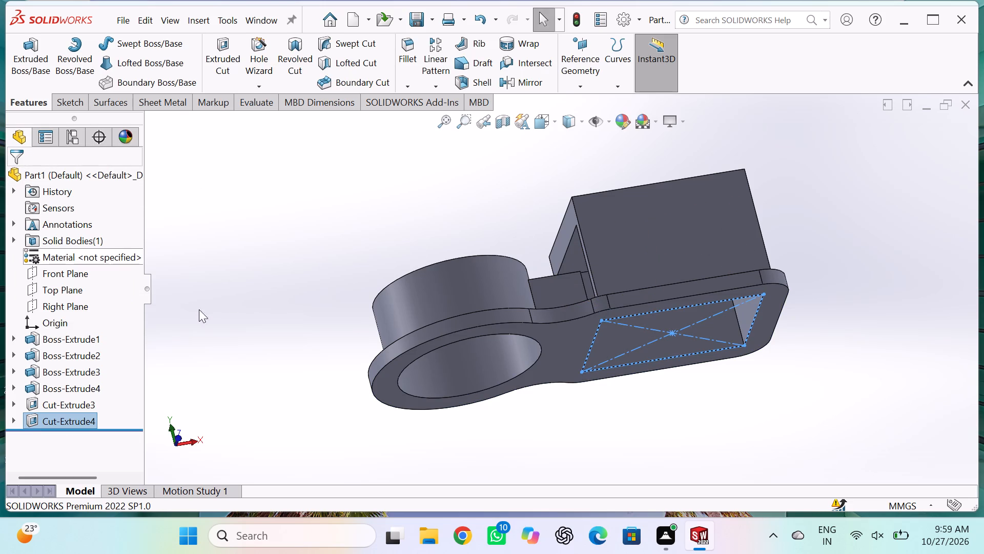
# Examine the rectangular pocket and the wall of the rectangular boss facing the web from several angles.
pyautogui.moveTo(231, 328); pyautogui.dragTo(267, 345, button='middle')
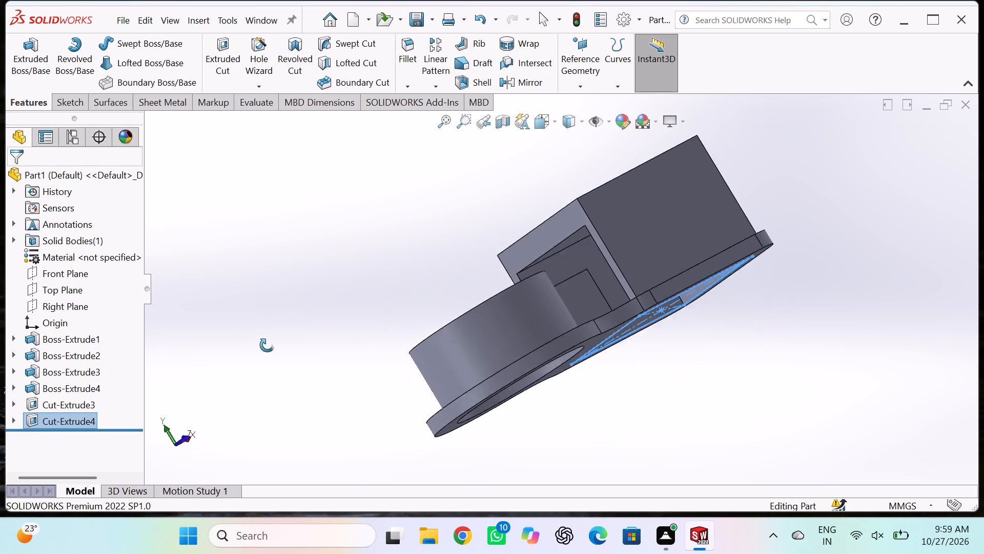
pyautogui.moveTo(267, 345); pyautogui.dragTo(207, 254, button='middle')
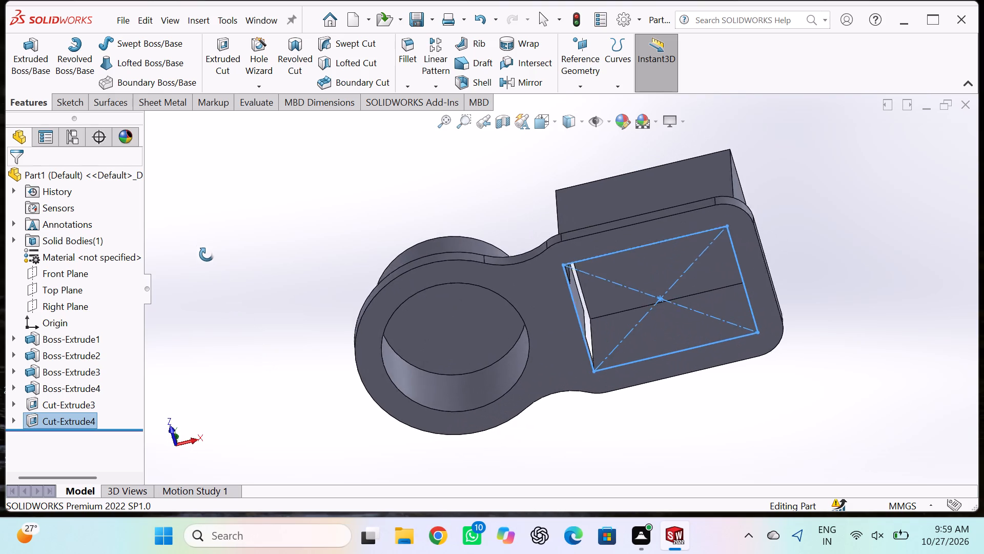
pyautogui.moveTo(207, 254); pyautogui.dragTo(202, 266, button='middle')
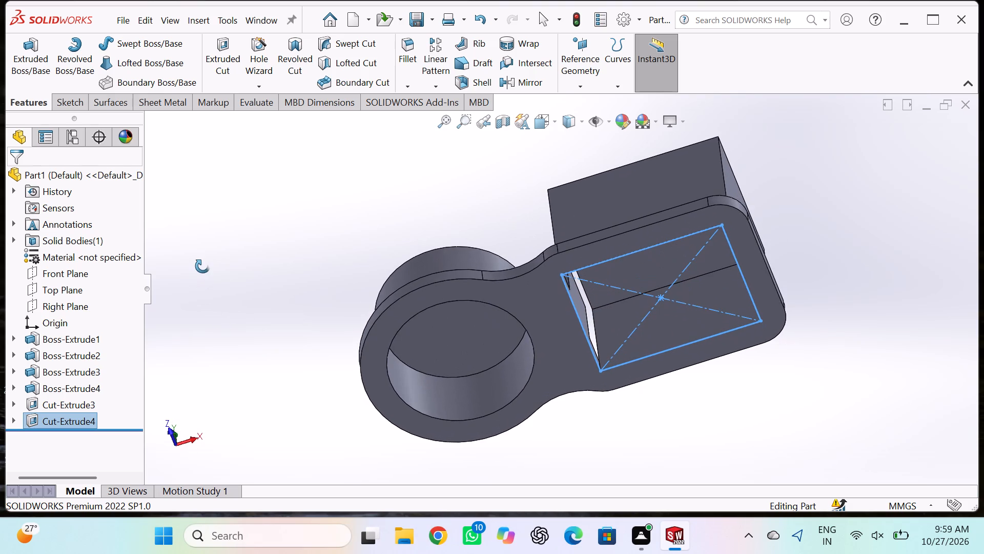
pyautogui.moveTo(202, 266); pyautogui.dragTo(179, 262, button='middle')
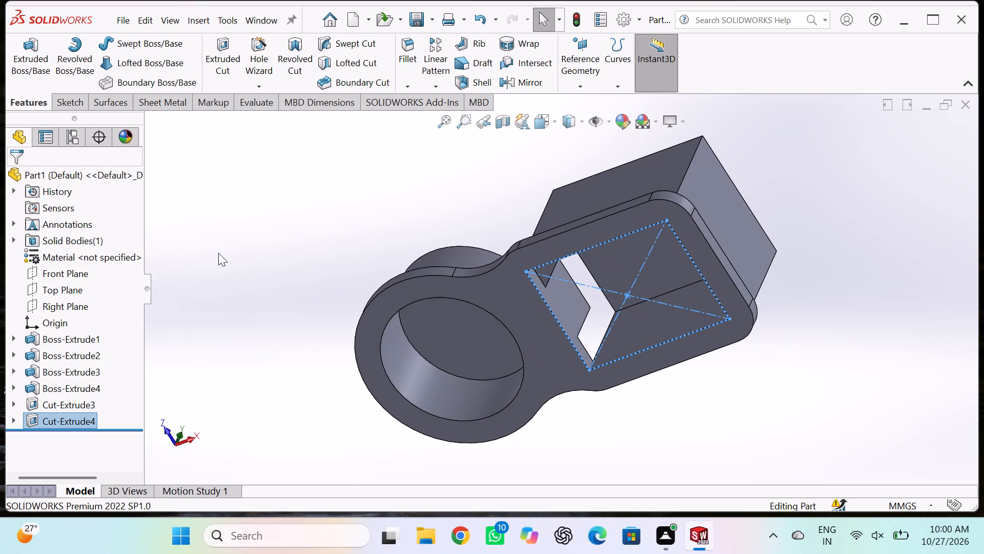
pyautogui.moveTo(267, 232); pyautogui.dragTo(330, 302, button='middle')
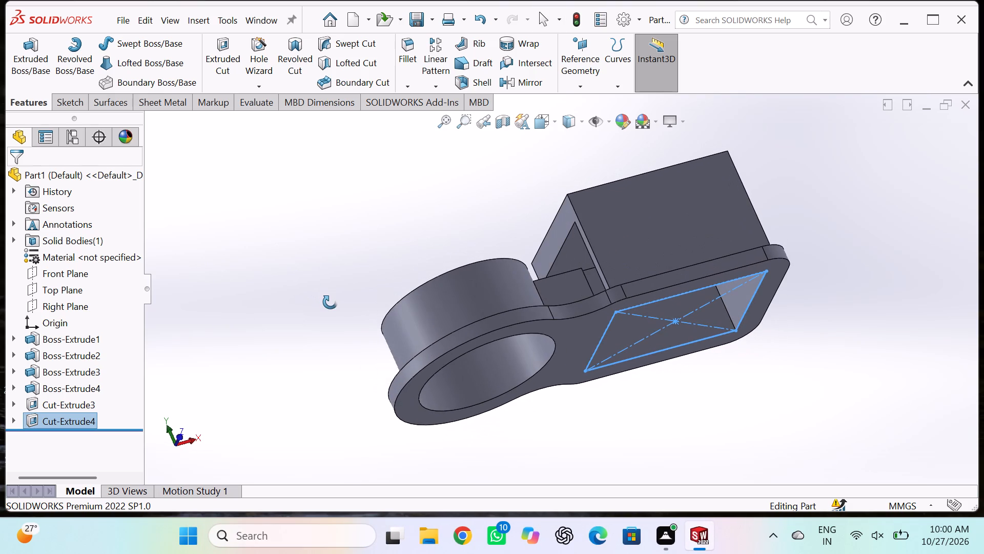
pyautogui.moveTo(330, 302); pyautogui.dragTo(315, 381, button='middle')
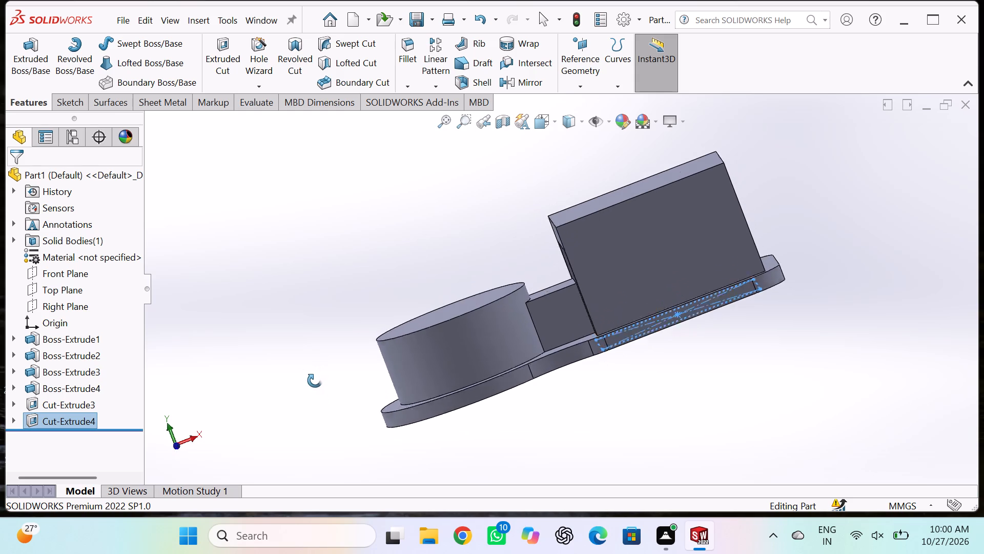
pyautogui.moveTo(315, 381); pyautogui.dragTo(293, 206, button='middle')
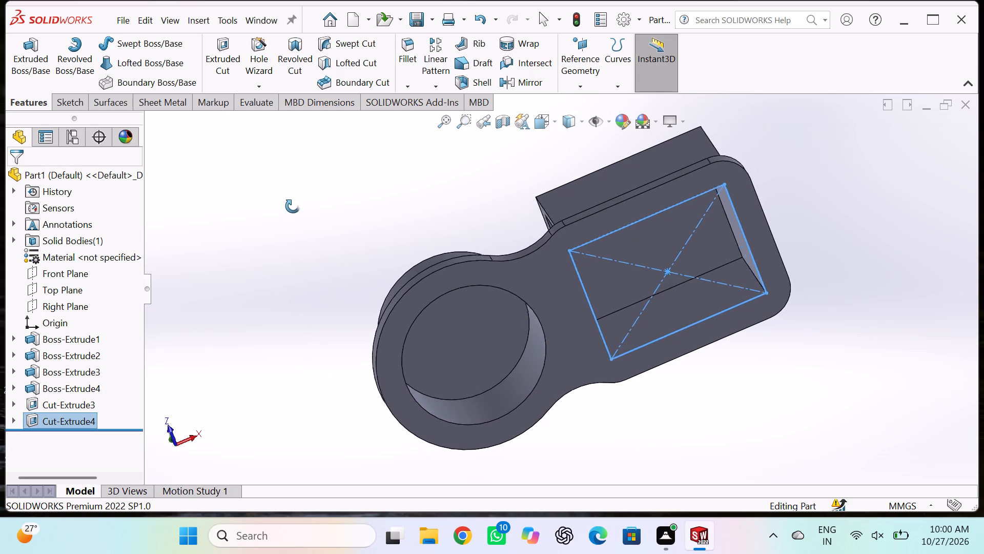
pyautogui.moveTo(293, 206); pyautogui.dragTo(297, 201, button='middle')
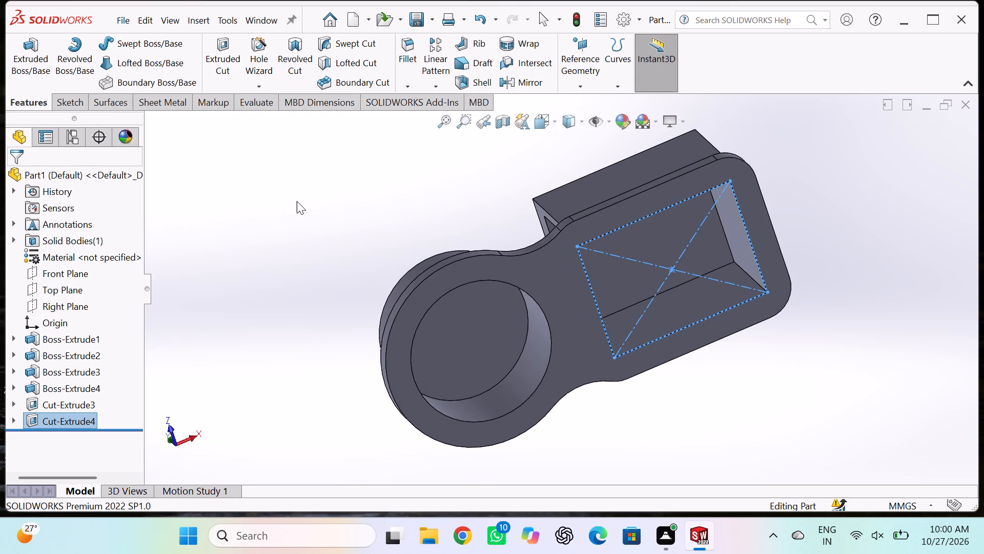
pyautogui.moveTo(296, 202); pyautogui.dragTo(316, 302, button='middle')
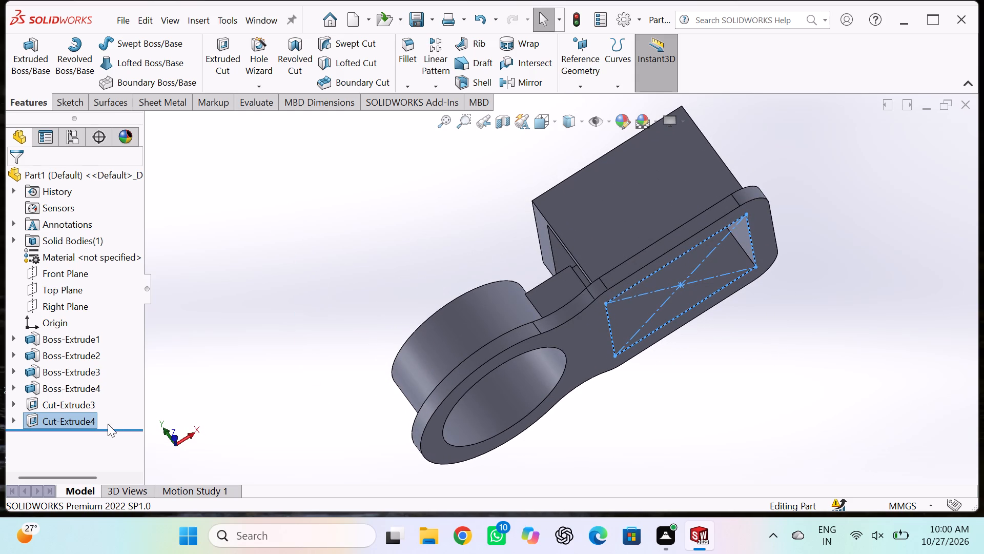
# Delete the rectangular pocket's cut feature while keeping its sketch.
pyautogui.rightClick(93, 415)
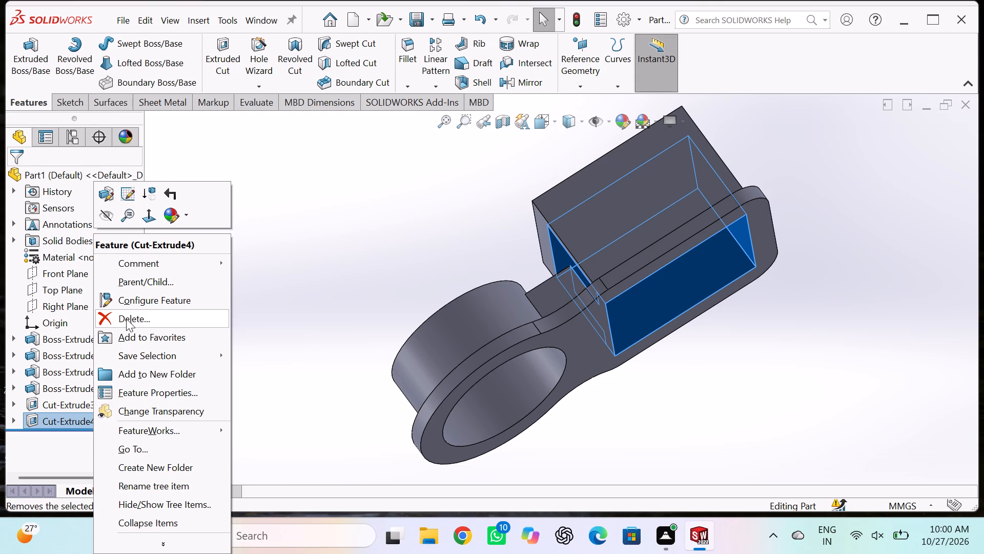
pyautogui.click(126, 319)
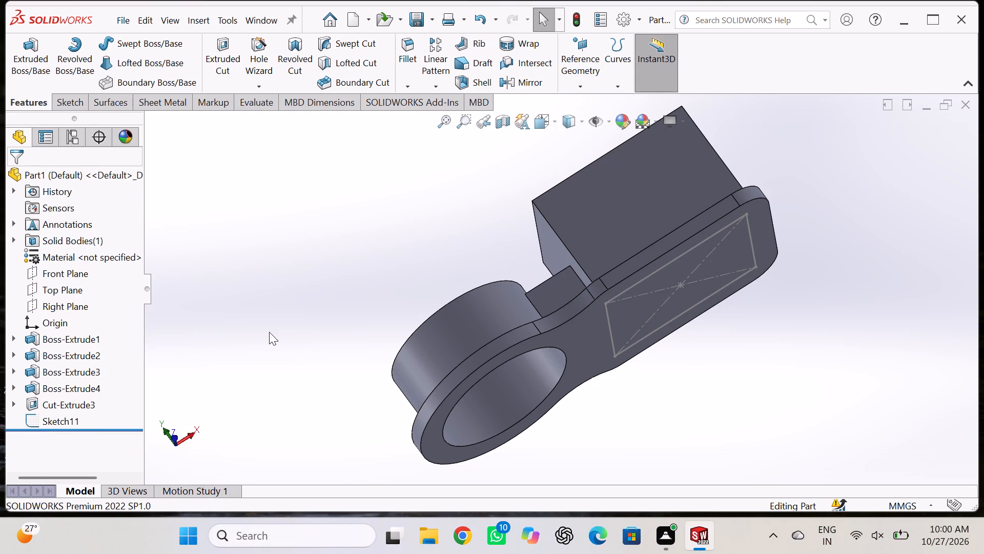
# Edit the pocket rectangle's sketch, set its distance from the plate's straight outer end to 10 mm, and close the sketch.
pyautogui.moveTo(269, 332); pyautogui.dragTo(233, 238, button='middle')
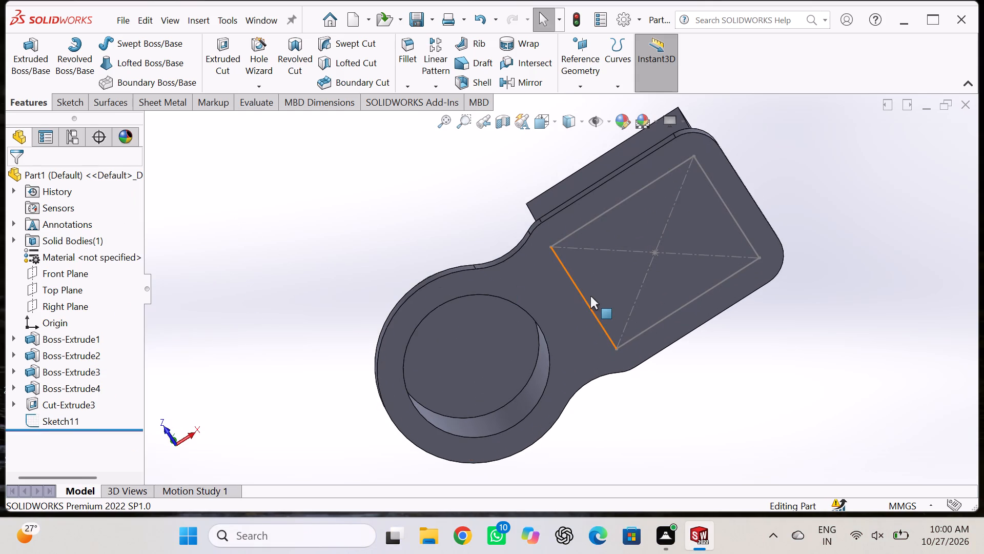
pyautogui.click(585, 301)
pyautogui.click(585, 301)
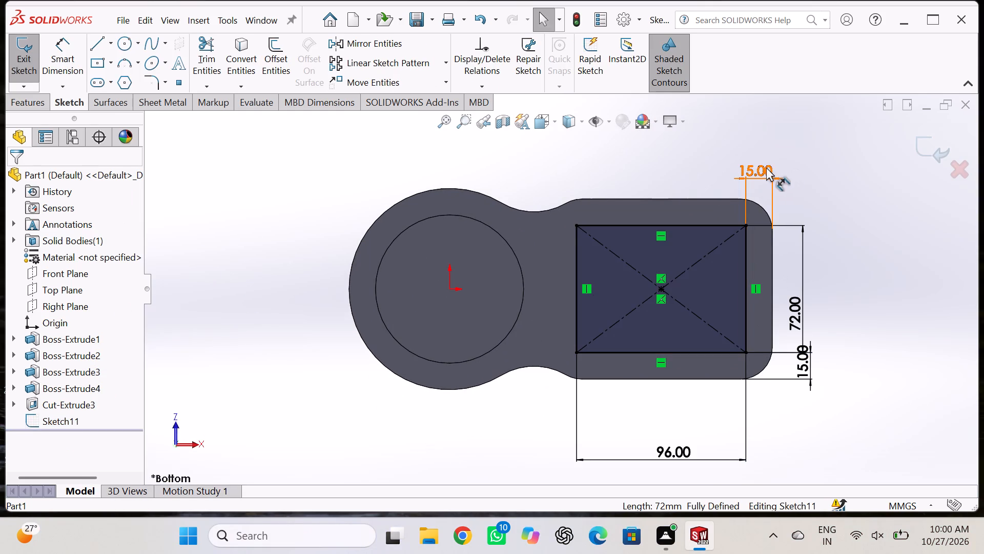
pyautogui.doubleClick(766, 167)
pyautogui.write('10')
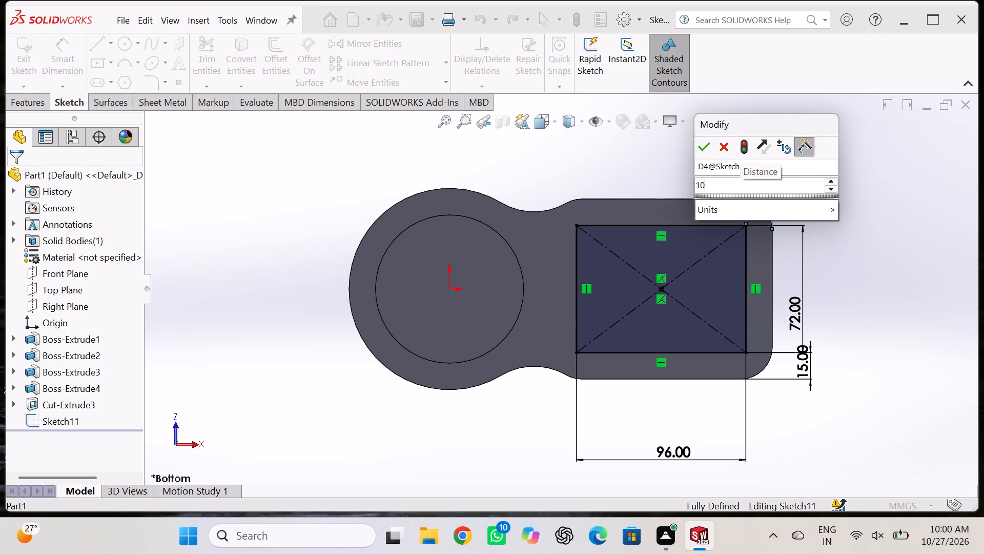
pyautogui.press('BackSpace')
pyautogui.press('BackSpace')
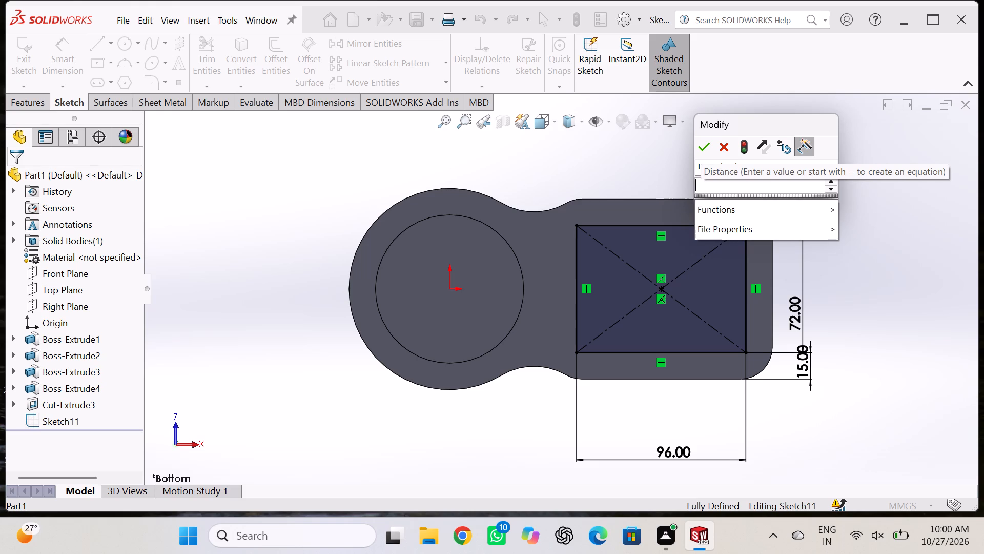
pyautogui.press('1')
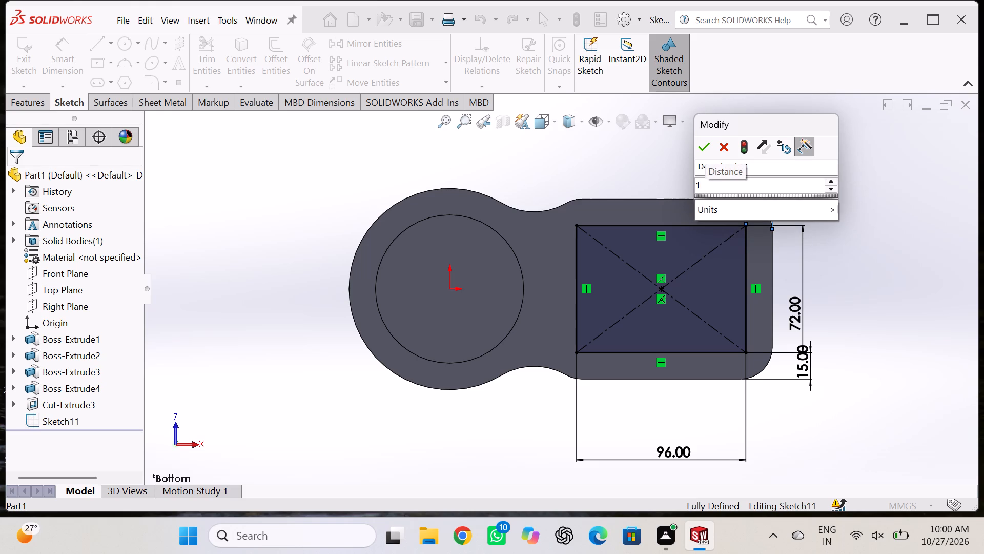
pyautogui.press('0')
pyautogui.press('Return')
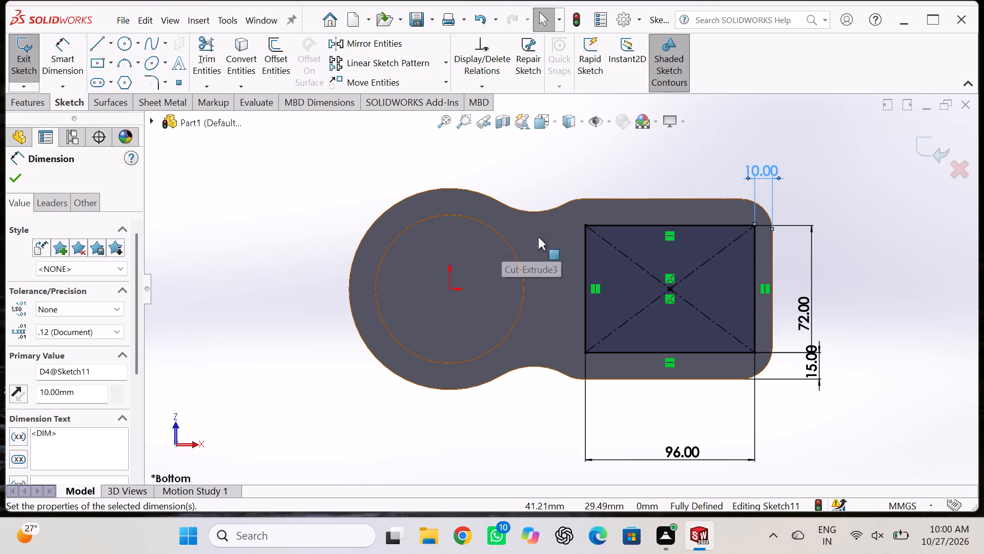
pyautogui.click(944, 148)
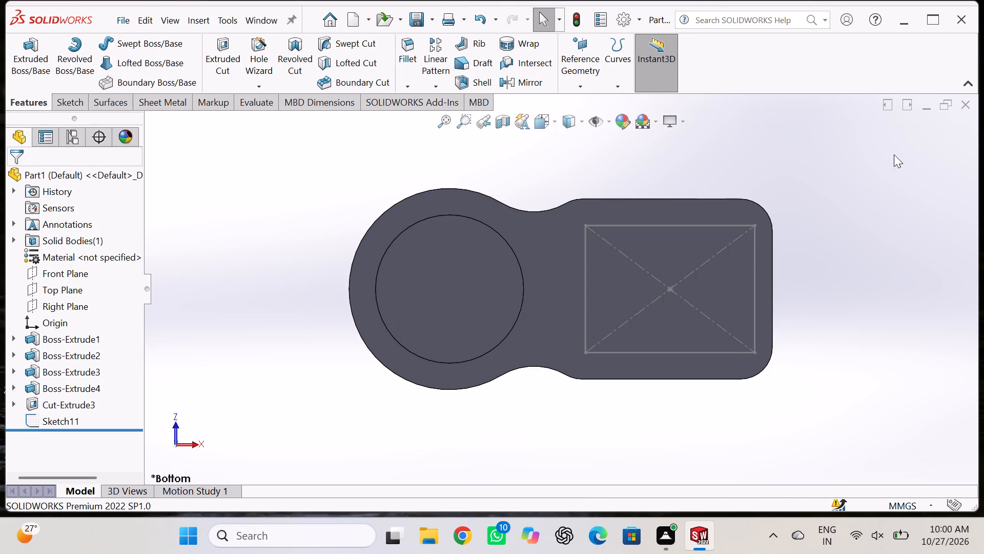
# Cut-extrude the repositioned rectangle as a blind pocket 60 mm deep into the rectangular boss.
pyautogui.moveTo(263, 159); pyautogui.dragTo(302, 256, button='middle')
pyautogui.scroll(-1, 302, 256)
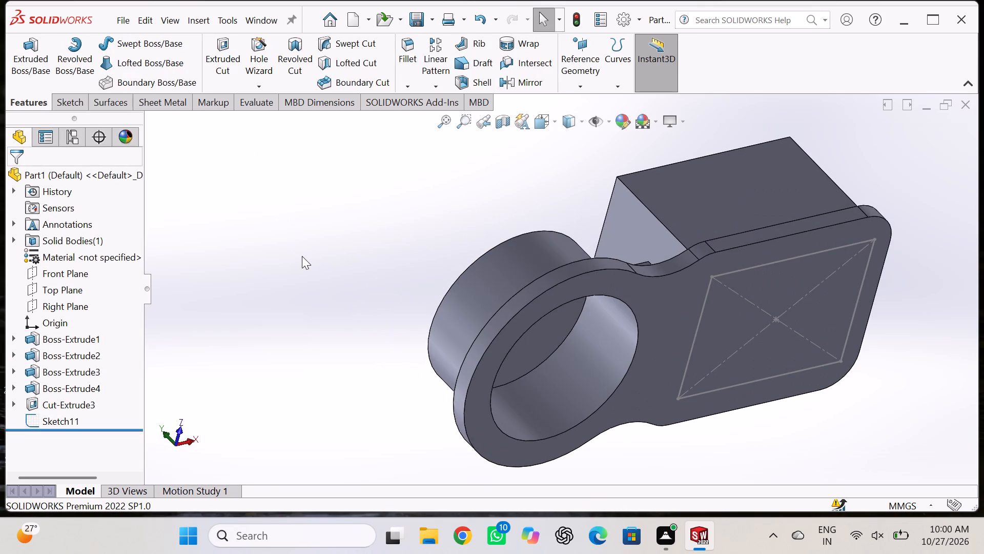
pyautogui.click(233, 60)
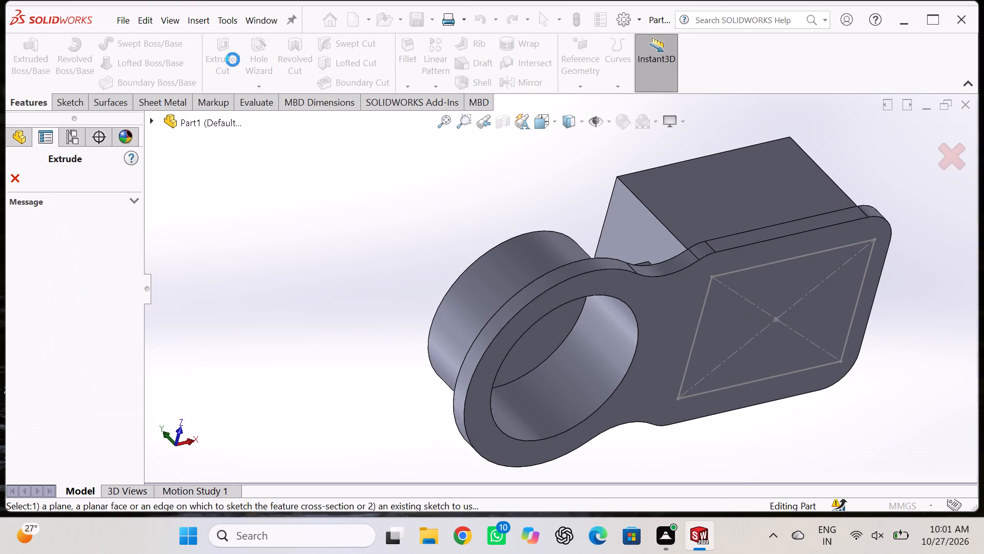
pyautogui.click(803, 256)
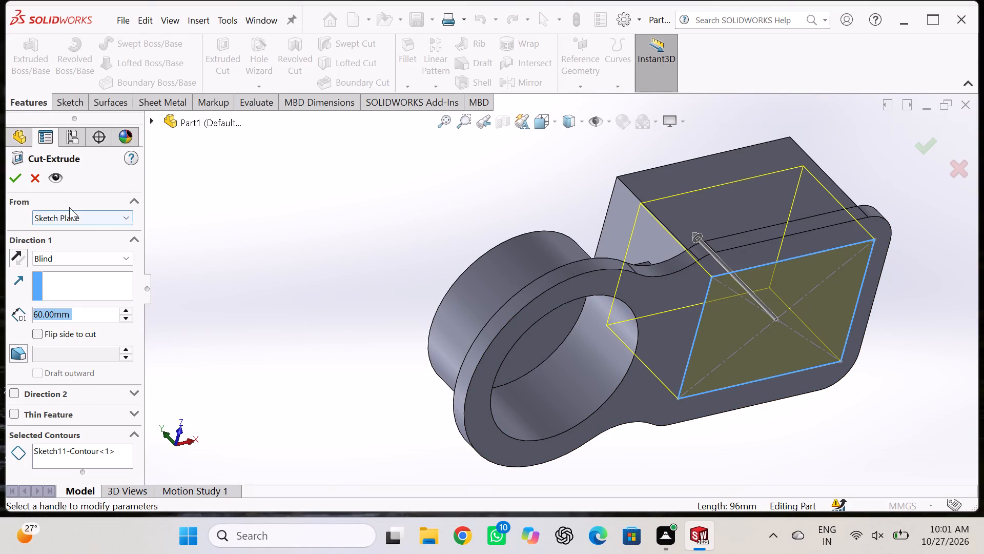
pyautogui.click(13, 179)
# Examine the rectangular and circular pockets and the plate between them from several angles.
pyautogui.moveTo(387, 272); pyautogui.dragTo(320, 241, button='middle')
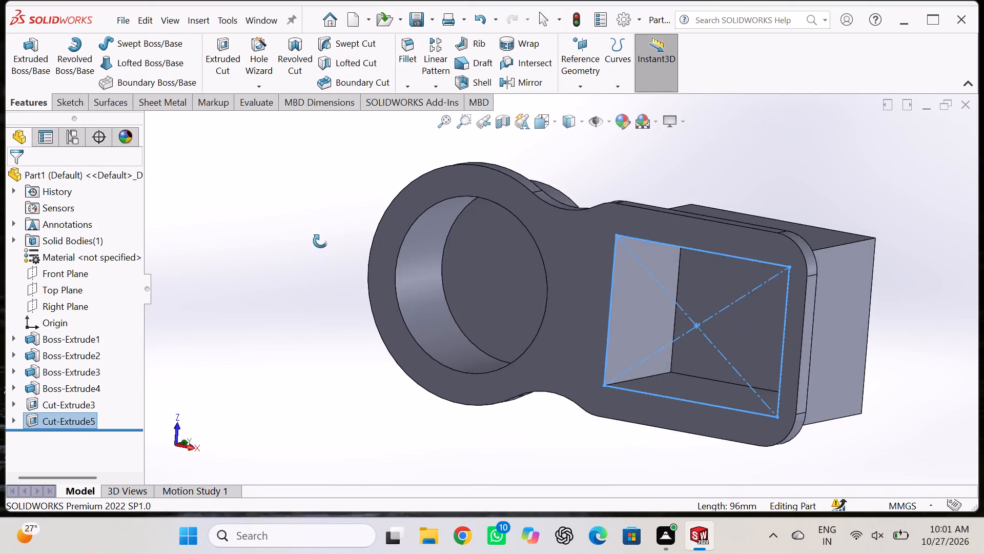
pyautogui.moveTo(320, 241); pyautogui.dragTo(333, 197, button='middle')
pyautogui.moveTo(299, 293); pyautogui.dragTo(310, 260, button='middle')
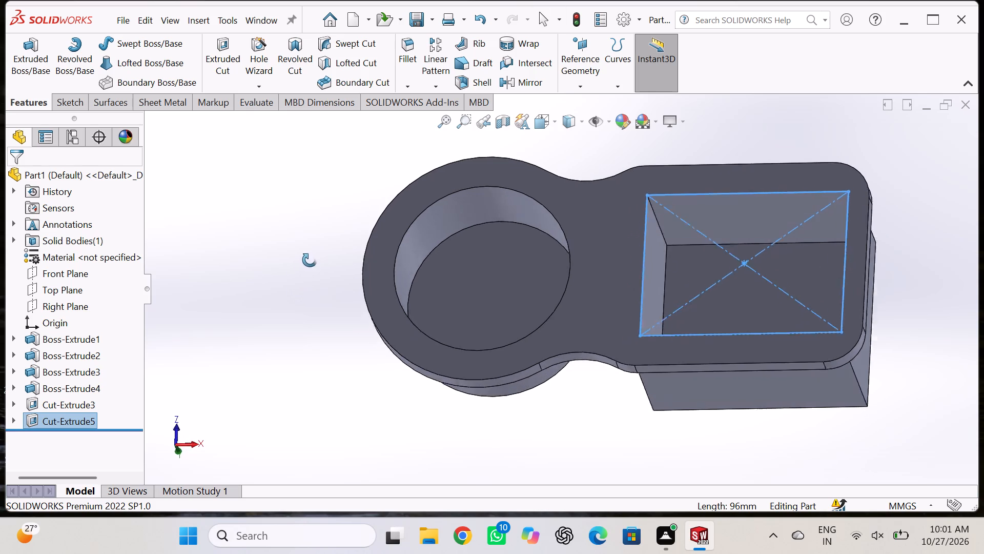
pyautogui.moveTo(310, 260); pyautogui.dragTo(319, 413, button='middle')
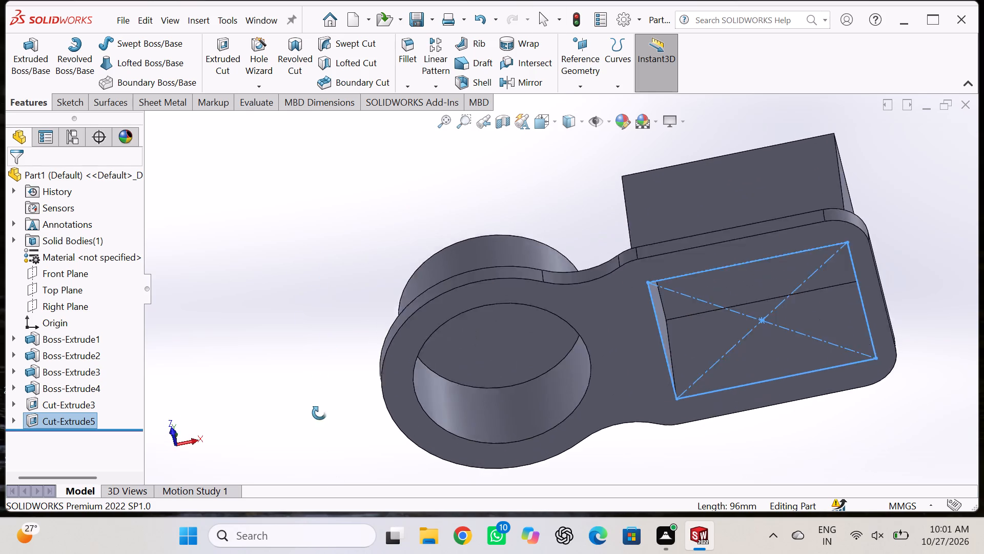
pyautogui.moveTo(319, 413); pyautogui.dragTo(298, 157, button='middle')
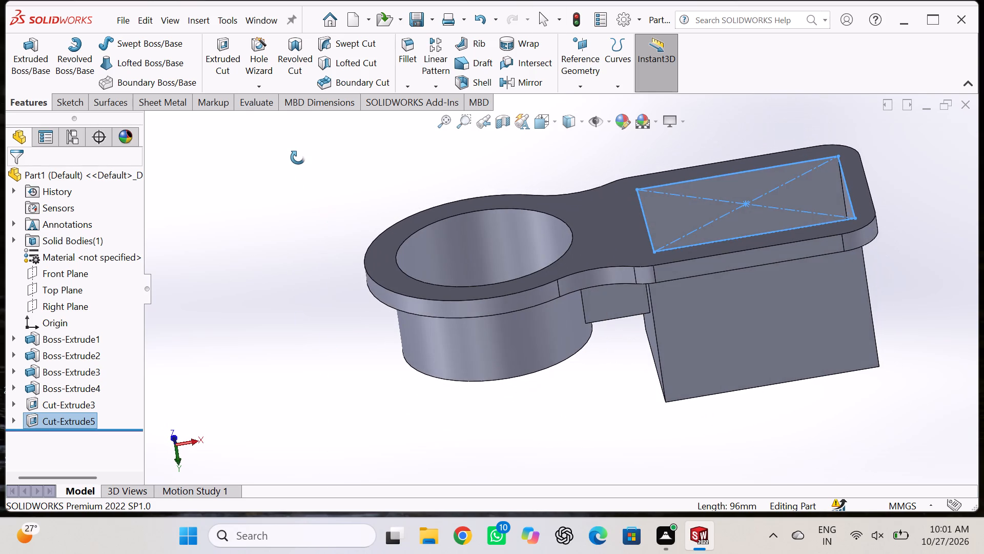
pyautogui.moveTo(298, 157); pyautogui.dragTo(309, 285, button='middle')
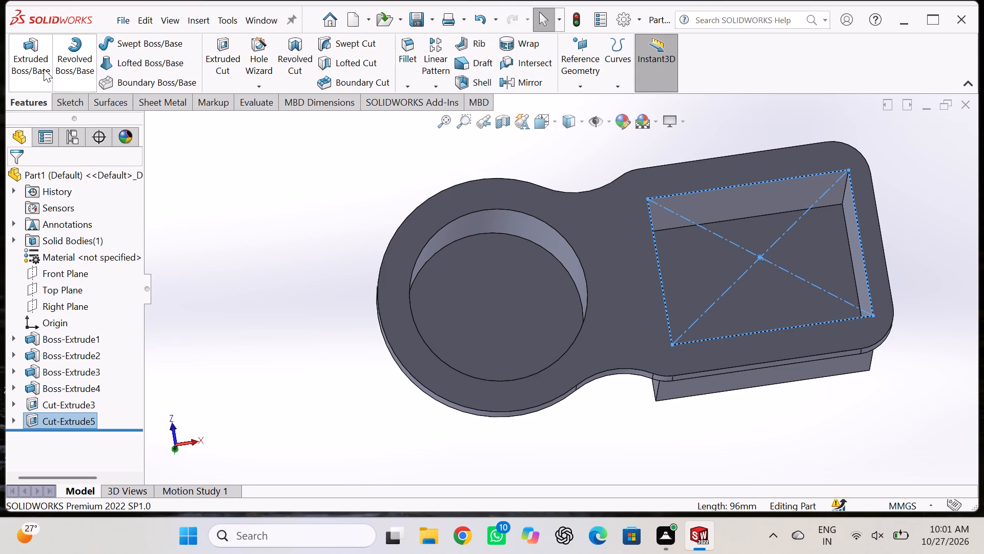
pyautogui.doubleClick(583, 269)
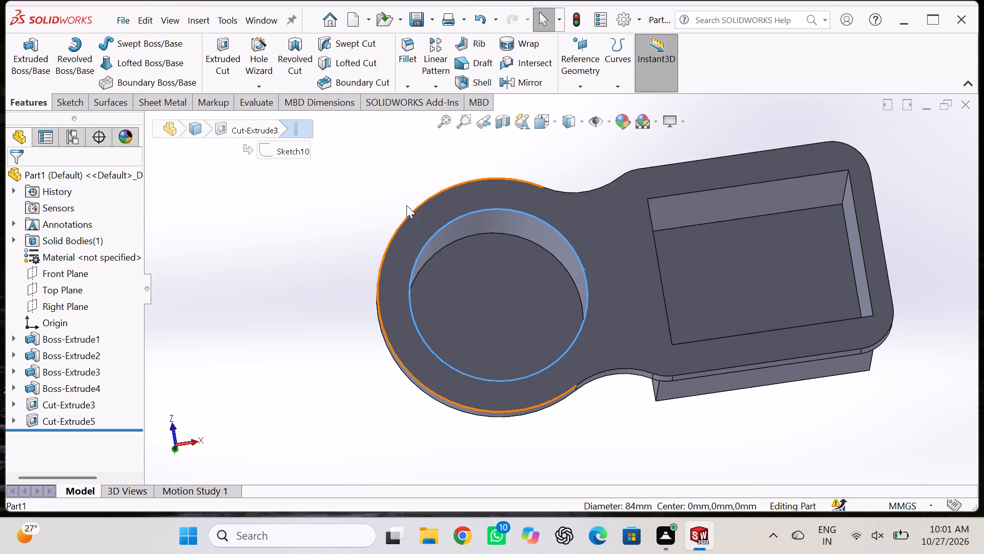
pyautogui.click(372, 201)
# Start a sketch on the plate's pocketed face and convert the circular pocket's edge and the rectangular pocket's side facing it.
pyautogui.click(625, 270)
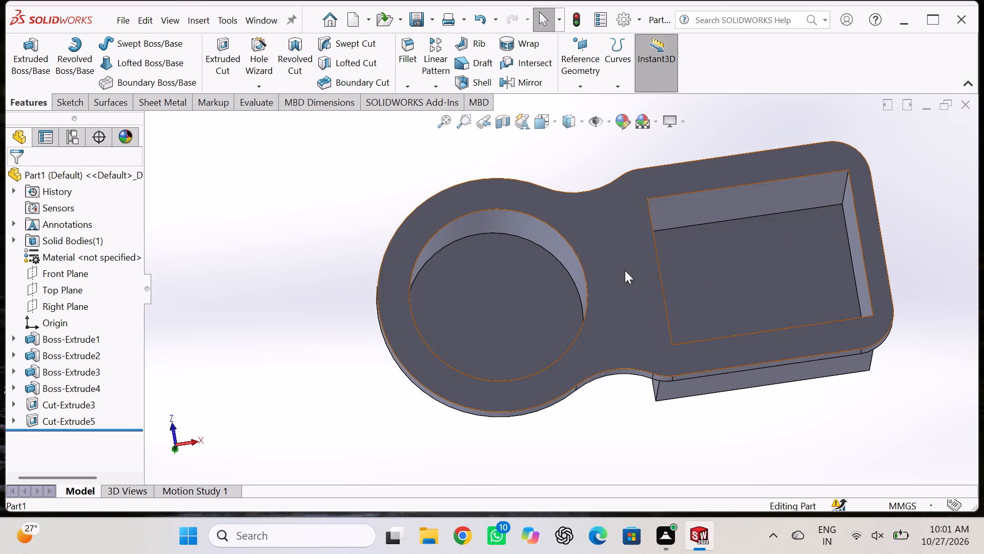
pyautogui.click(676, 240)
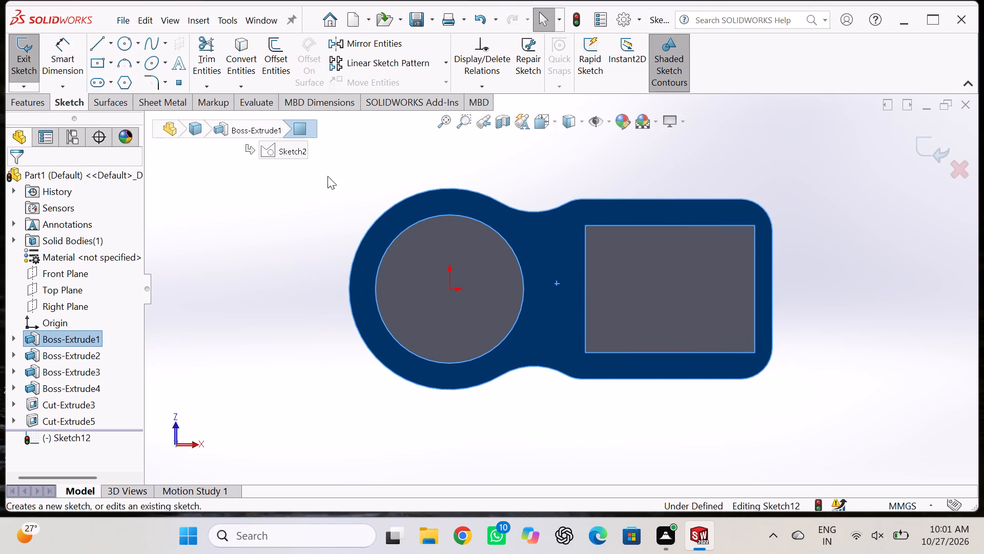
pyautogui.click(570, 133)
pyautogui.click(514, 250)
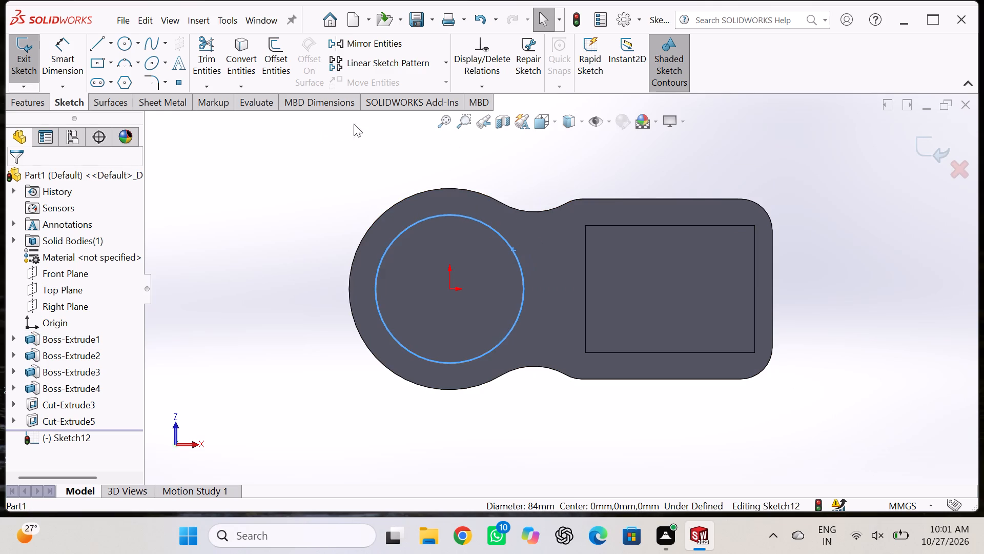
pyautogui.click(241, 63)
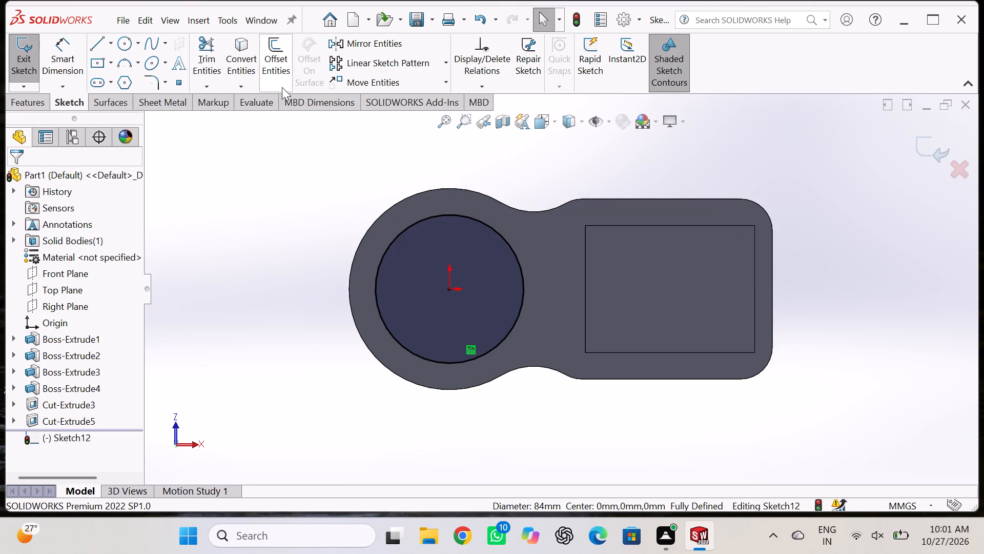
pyautogui.click(670, 225)
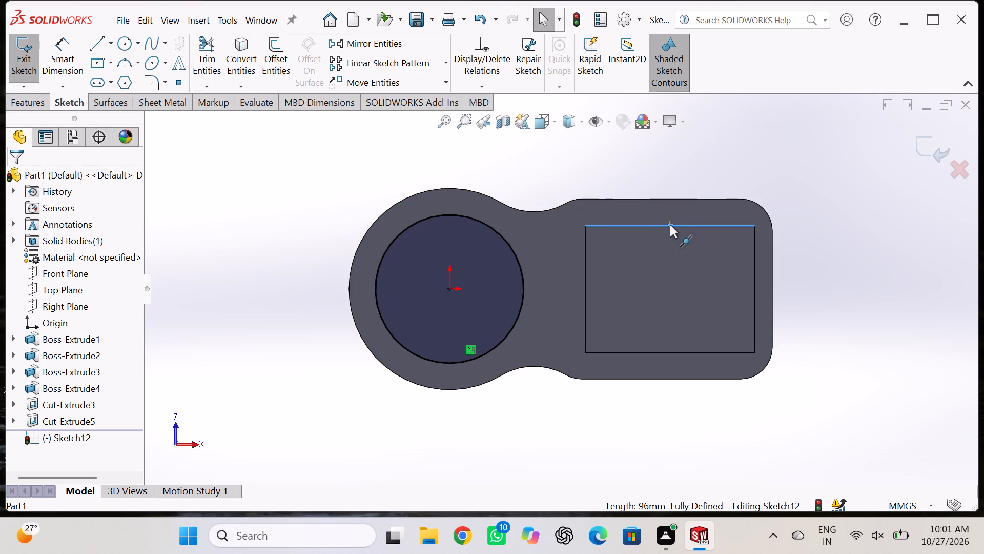
pyautogui.click(585, 239)
pyautogui.click(229, 58)
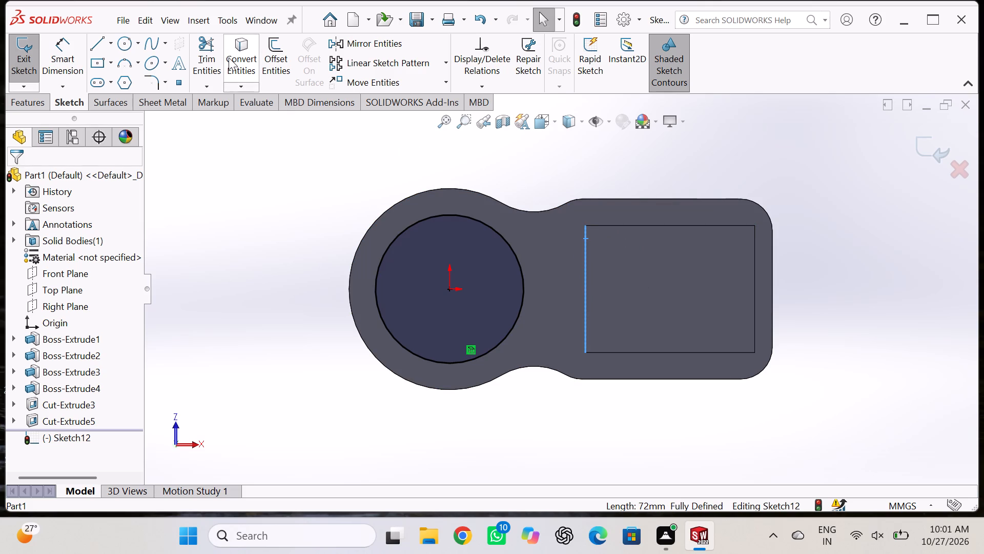
pyautogui.click(479, 133)
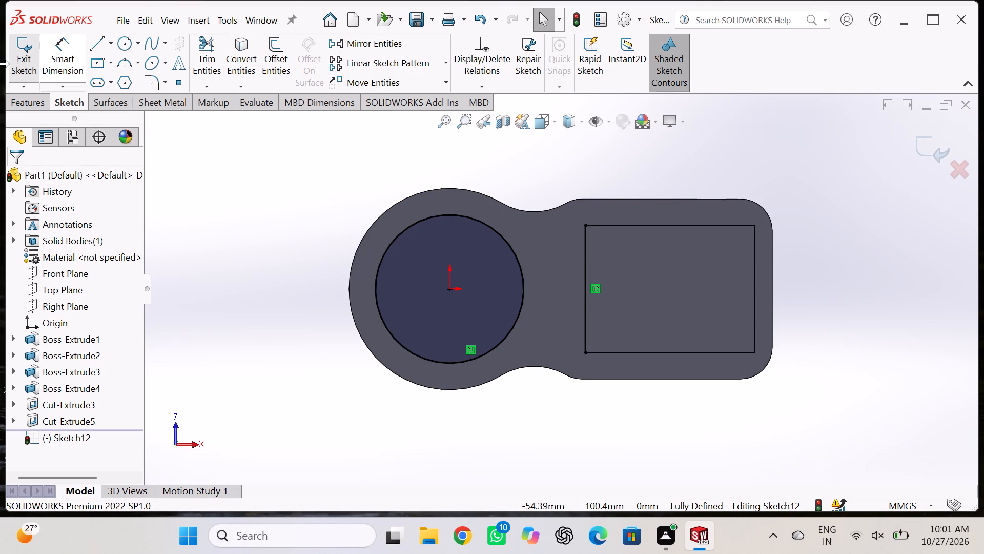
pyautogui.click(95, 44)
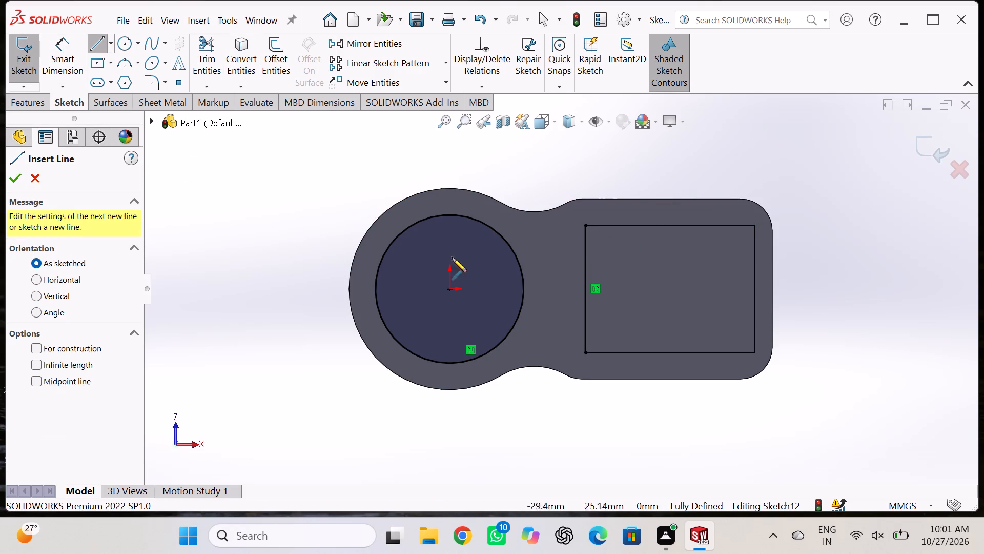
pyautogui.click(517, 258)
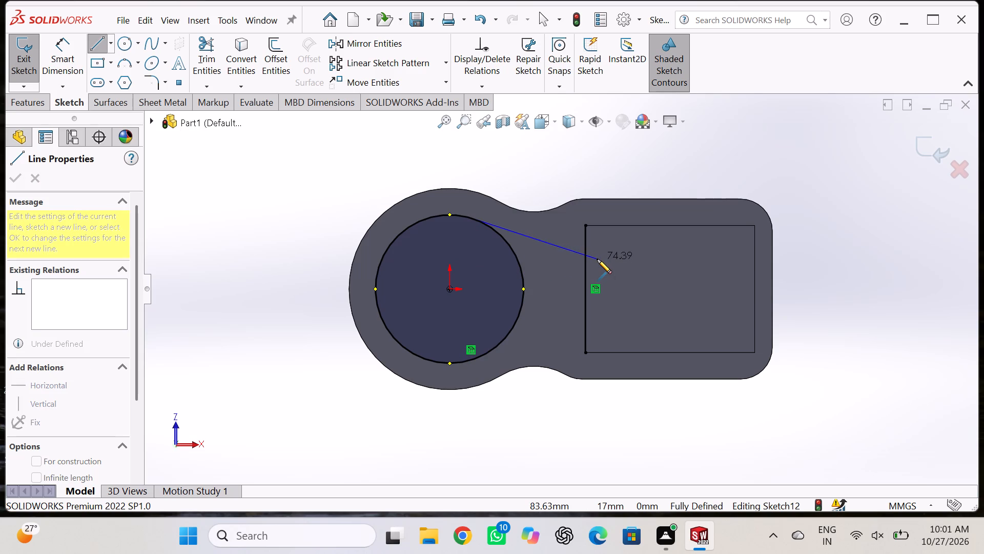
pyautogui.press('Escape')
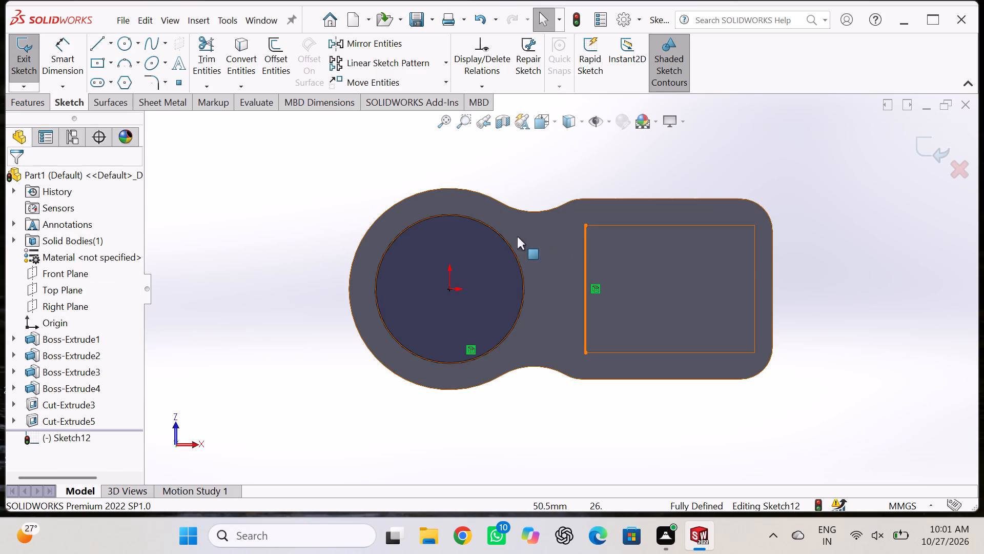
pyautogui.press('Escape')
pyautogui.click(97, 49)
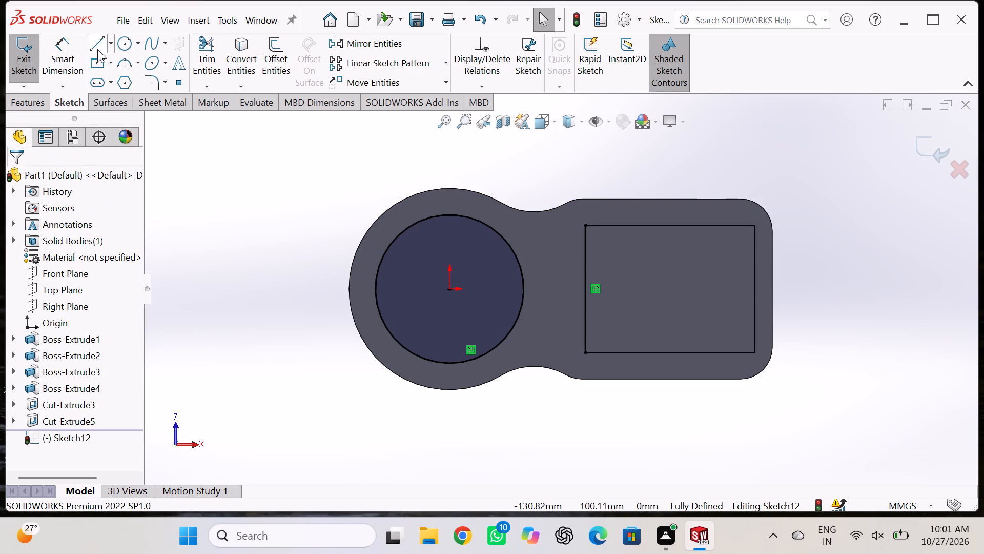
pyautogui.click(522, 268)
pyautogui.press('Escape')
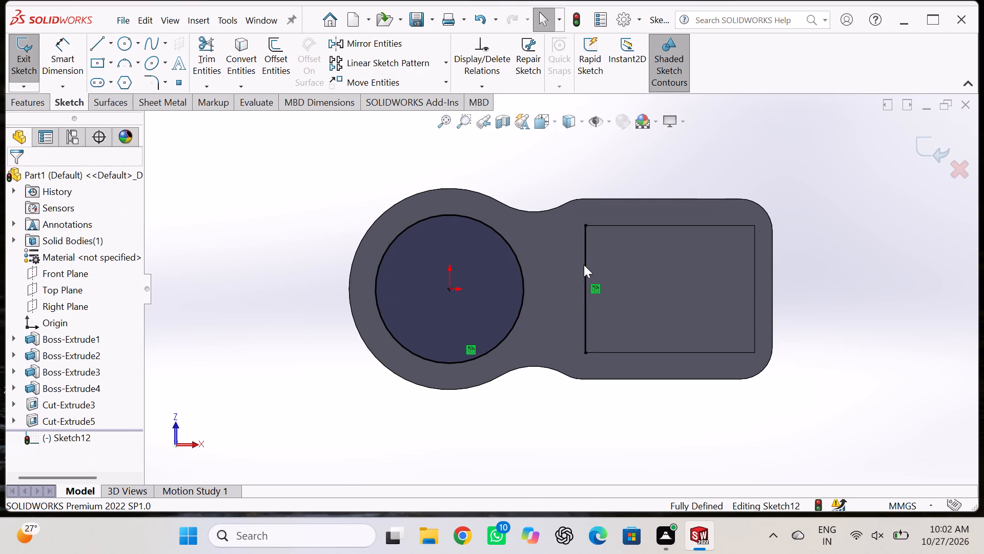
# Sketch two horizontal lines, each about 38 to 39 mm long, joining the rectangular pocket's converted side to the circular pocket's edge.
pyautogui.doubleClick(112, 51)
pyautogui.click(113, 51)
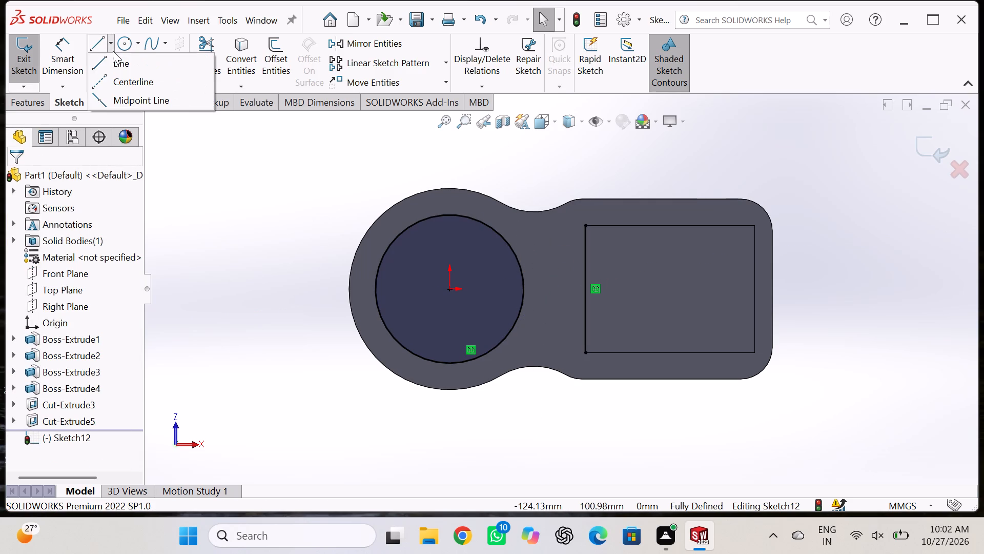
pyautogui.click(111, 64)
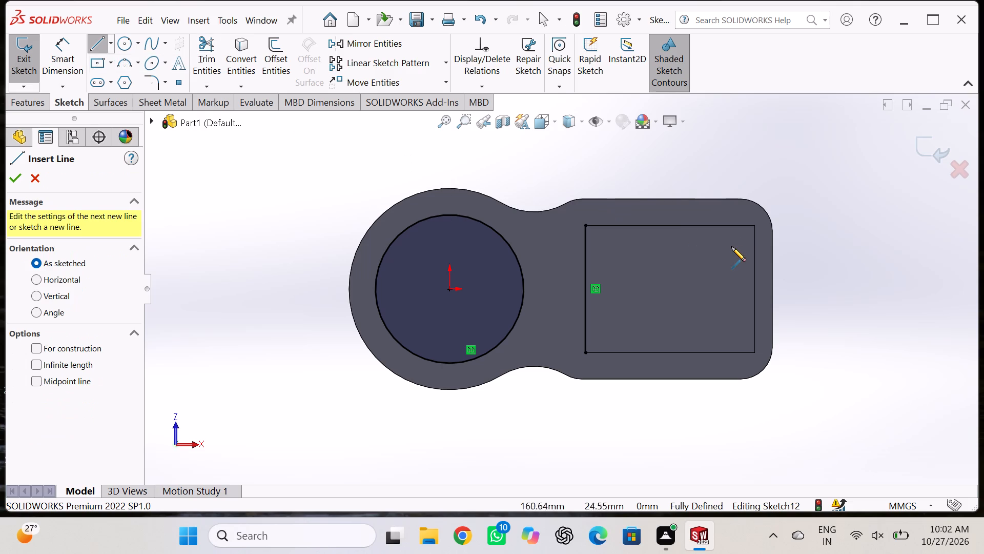
pyautogui.click(587, 252)
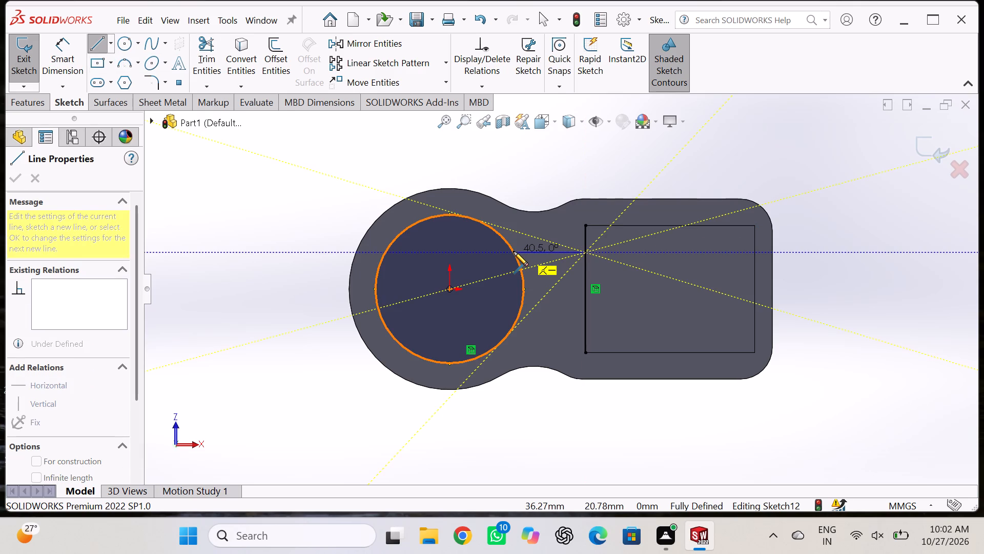
pyautogui.doubleClick(514, 250)
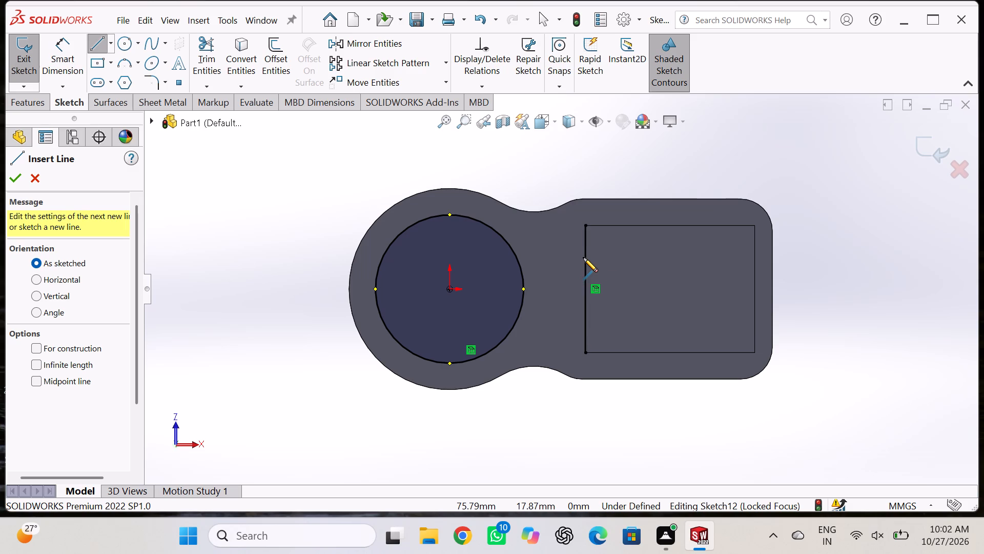
pyautogui.click(584, 259)
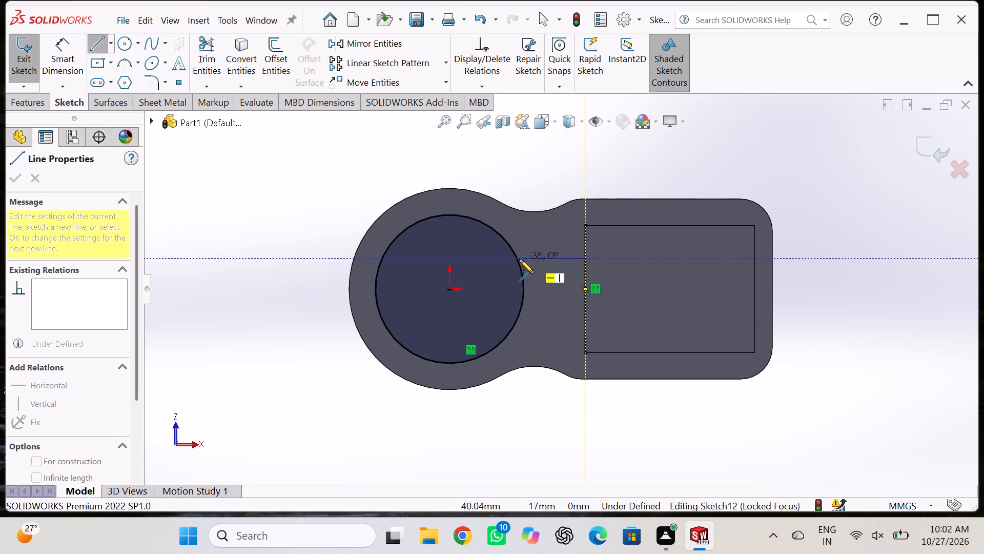
pyautogui.click(518, 259)
pyautogui.press('Escape')
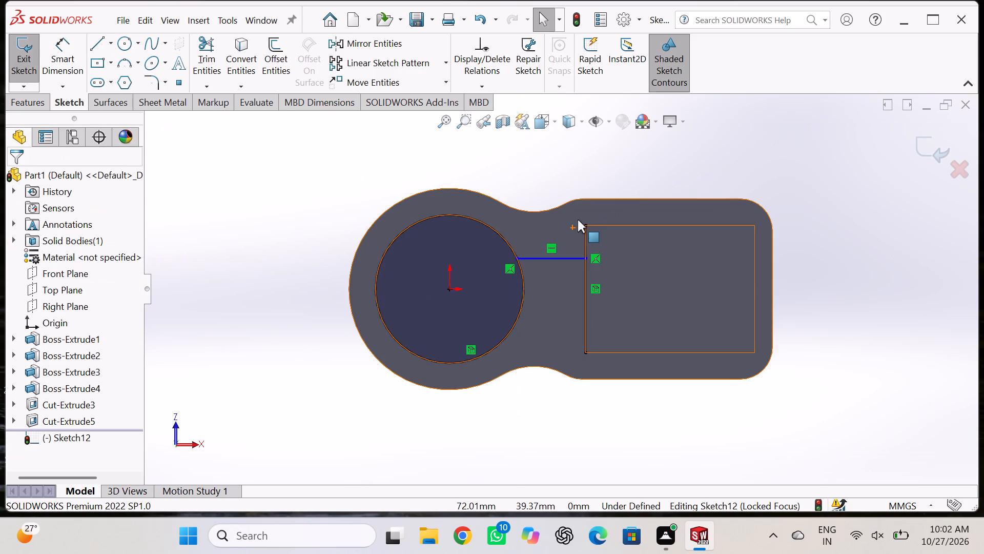
pyautogui.doubleClick(99, 54)
pyautogui.click(95, 43)
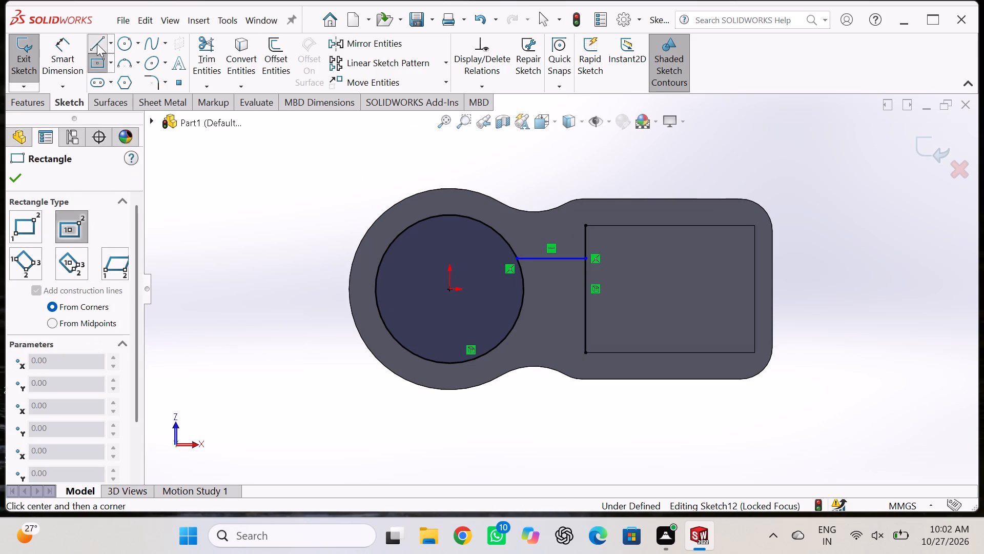
pyautogui.click(584, 318)
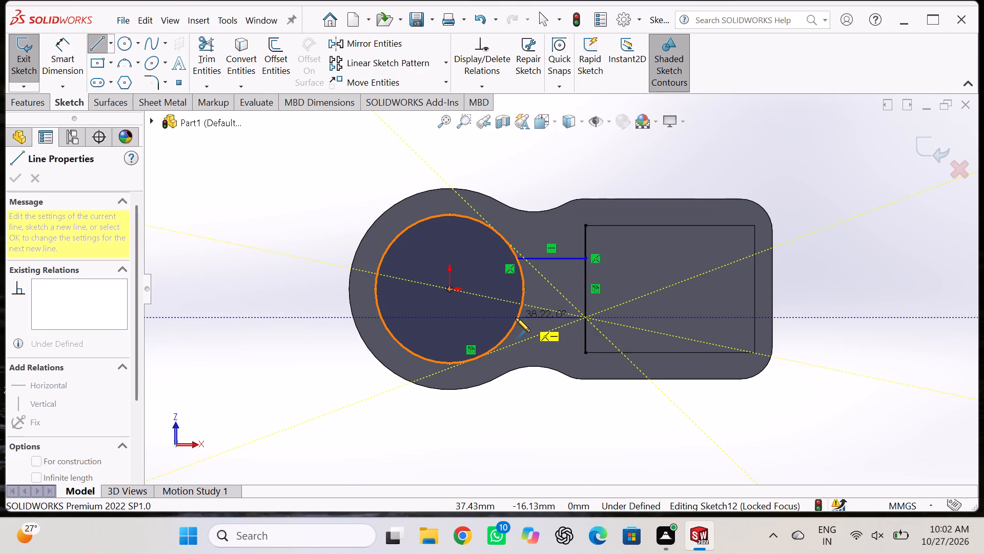
pyautogui.click(516, 316)
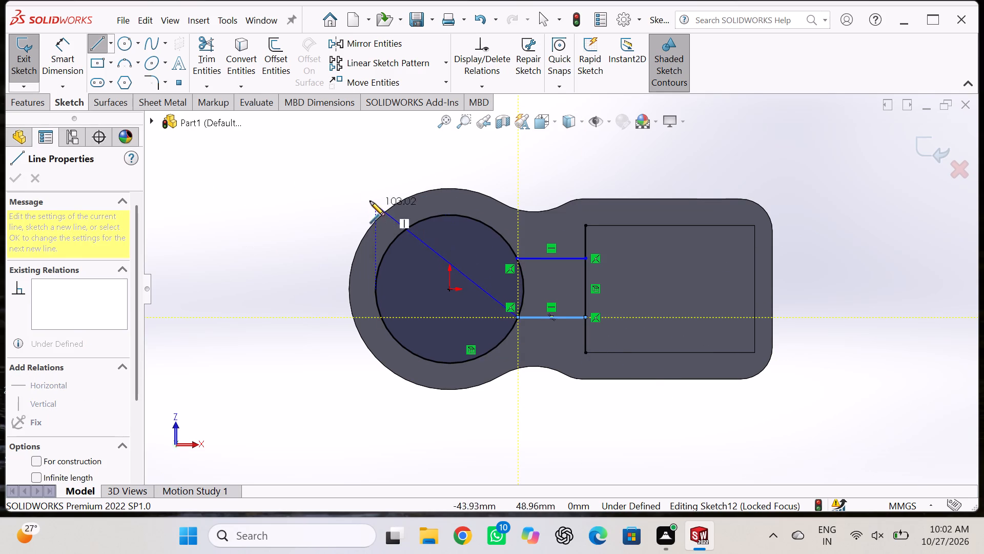
pyautogui.press('Escape')
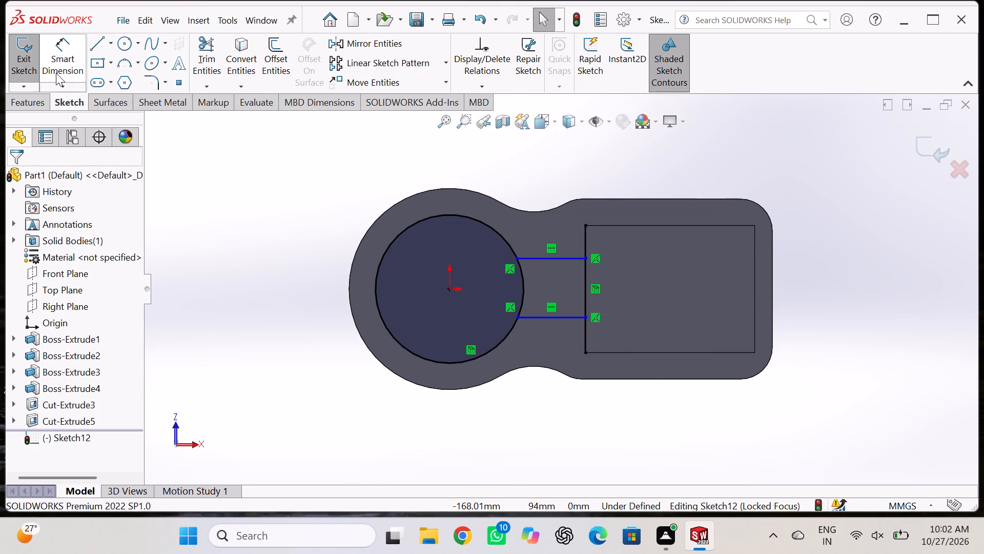
# Dimension the channel's upper line 18 mm from the origin and space the two horizontal lines 36 mm apart.
pyautogui.click(72, 43)
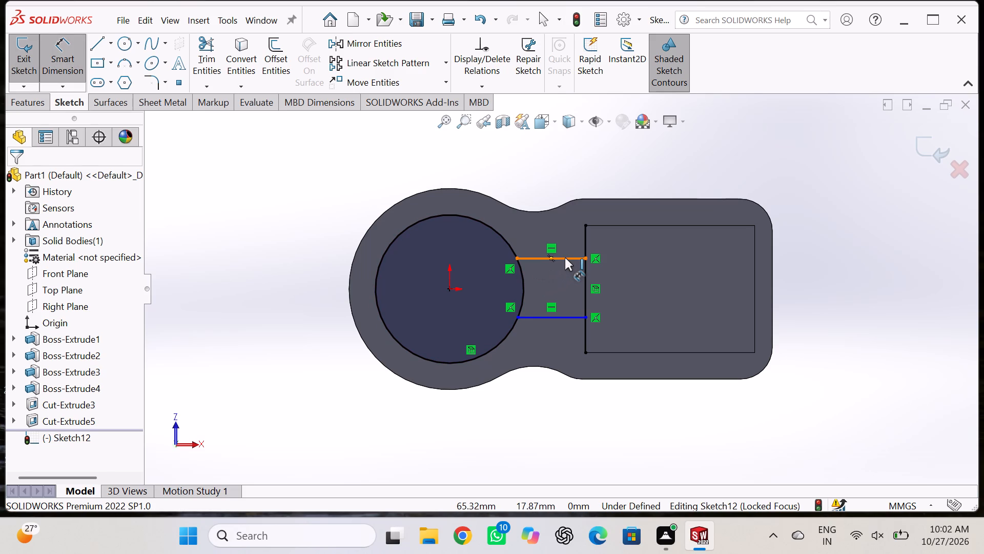
pyautogui.doubleClick(565, 258)
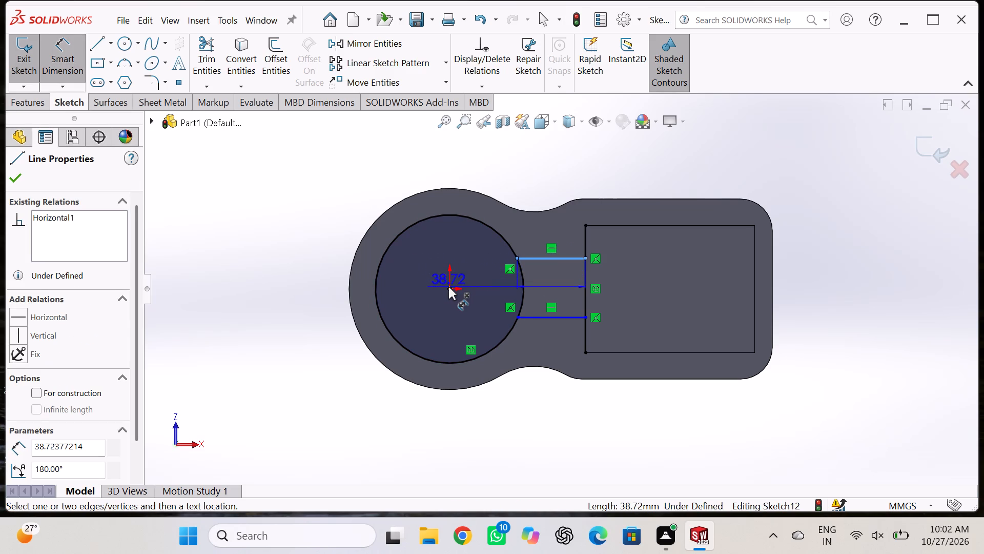
pyautogui.click(449, 289)
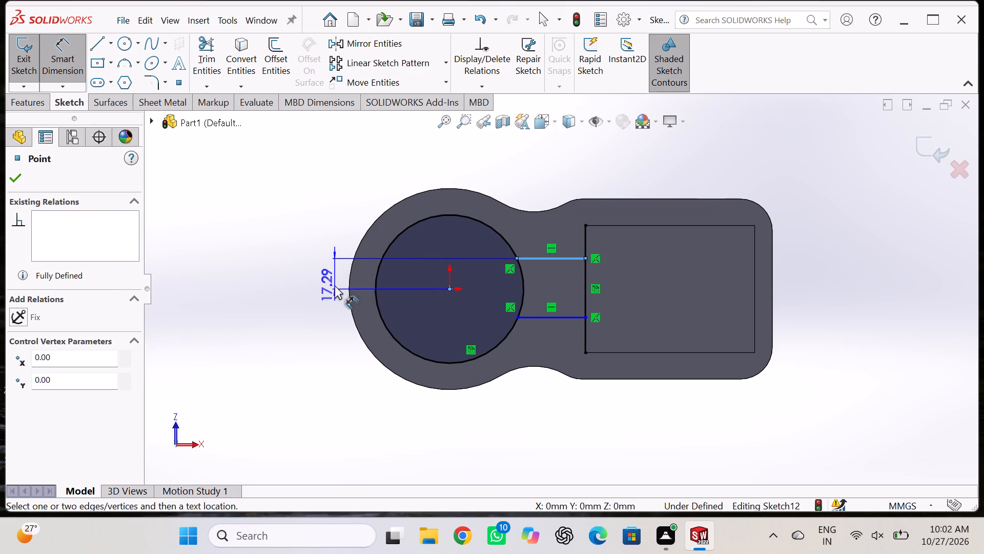
pyautogui.click(319, 275)
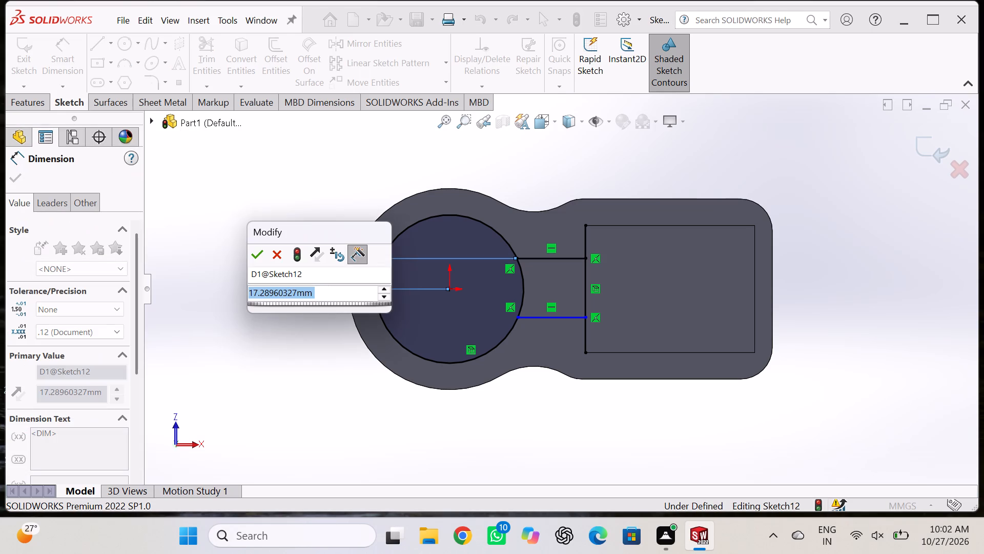
pyautogui.press('1')
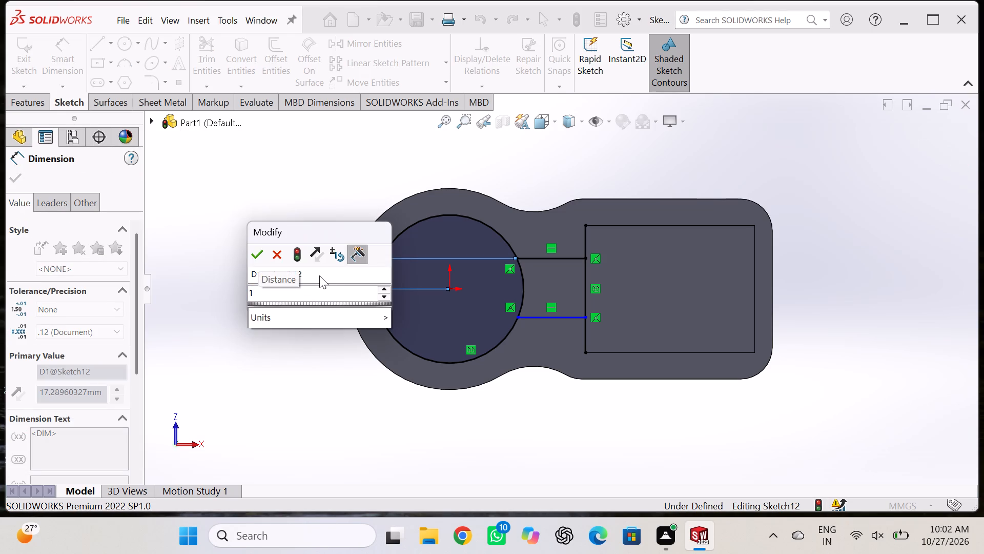
pyautogui.press('8')
pyautogui.press('Return')
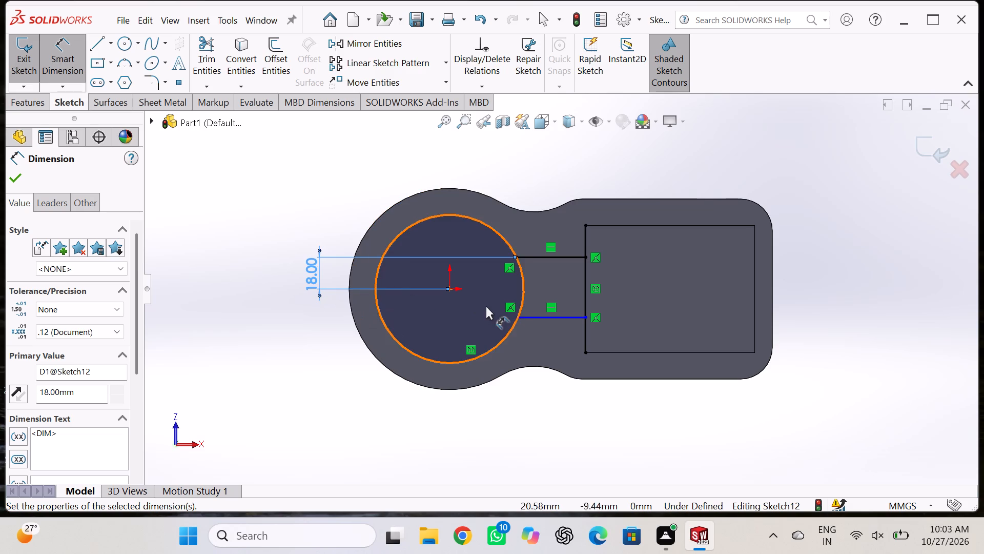
pyautogui.click(566, 318)
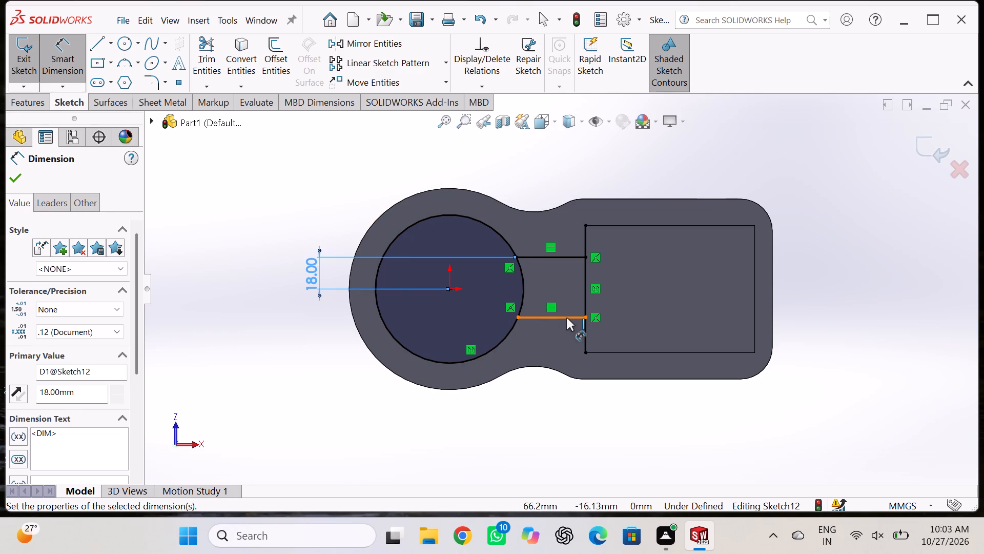
pyautogui.doubleClick(569, 259)
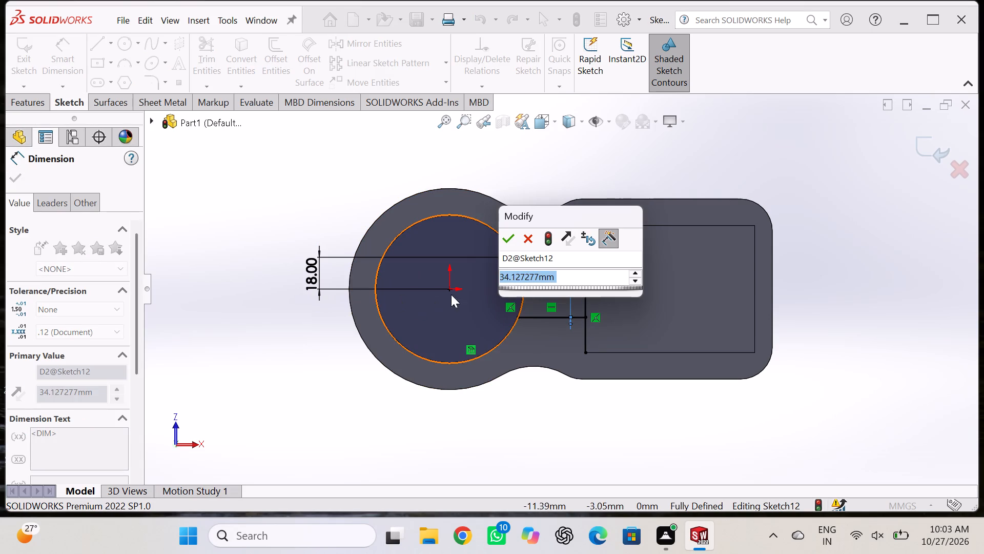
pyautogui.write('36')
pyautogui.press('Return')
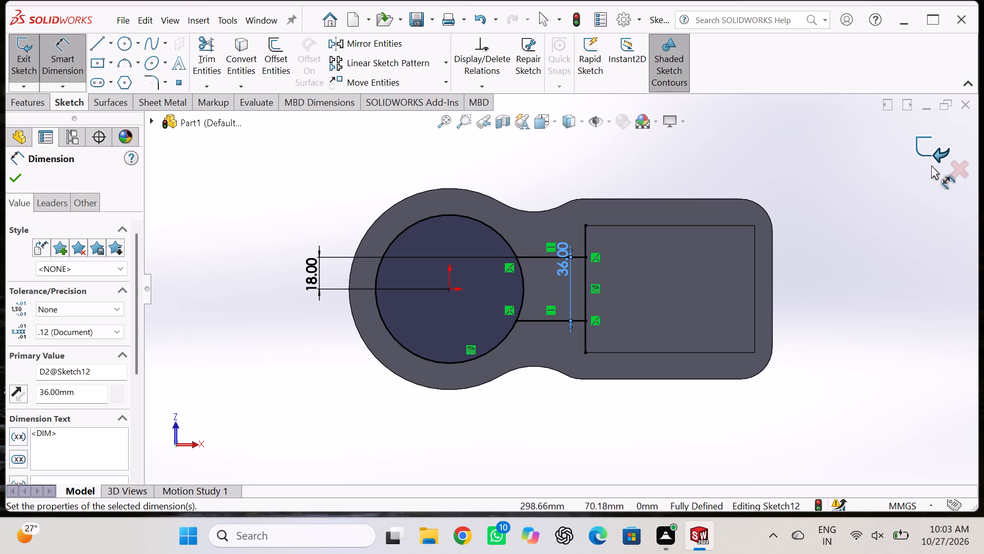
# Trim the circle's outer arc and the side line's ends beyond the two horizontal lines, leaving a closed channel profile, and close the sketch.
pyautogui.click(206, 37)
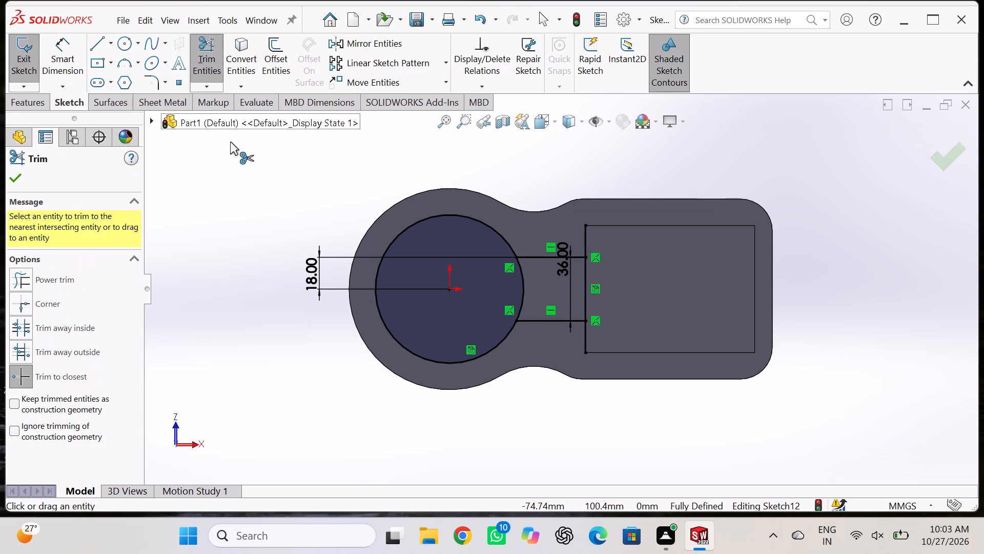
pyautogui.click(398, 233)
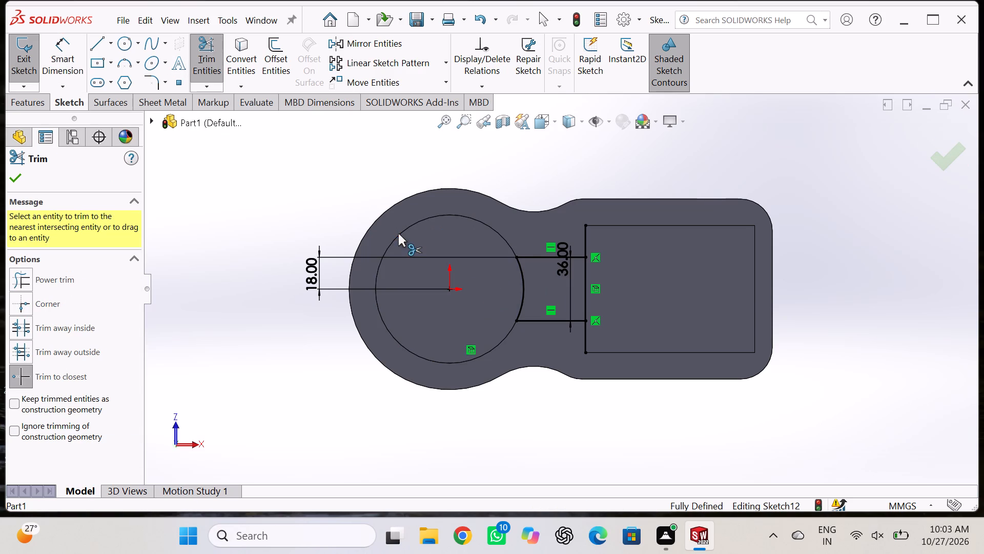
pyautogui.click(583, 229)
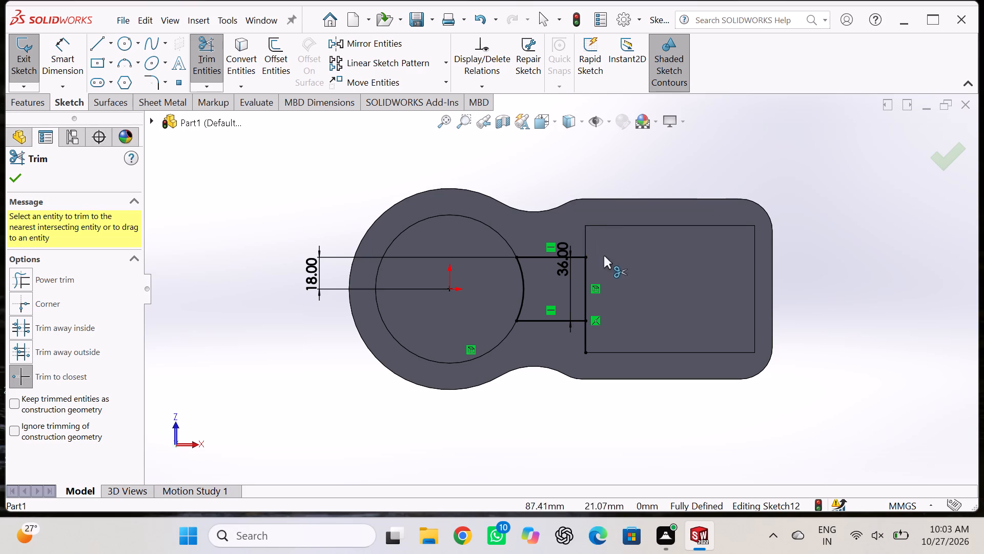
pyautogui.click(584, 335)
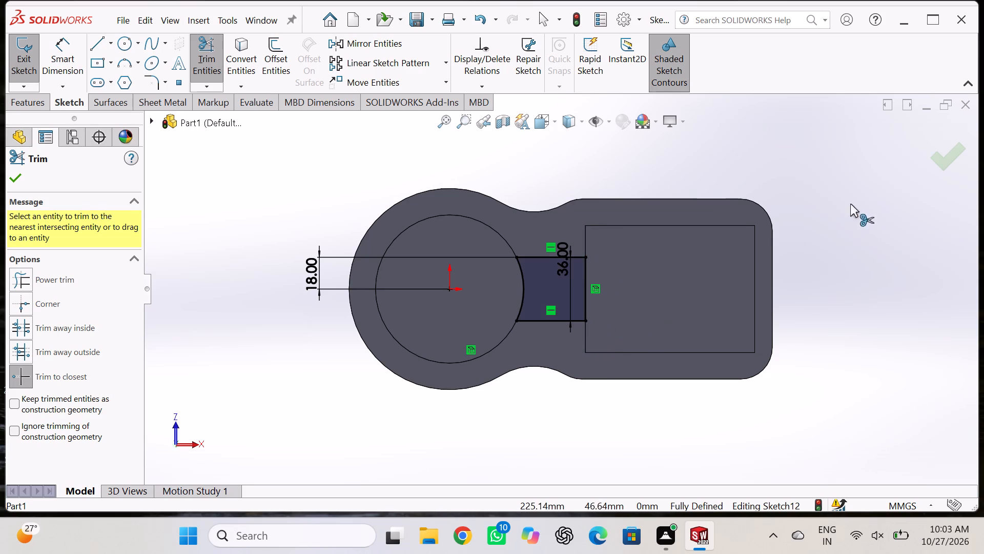
pyautogui.click(950, 163)
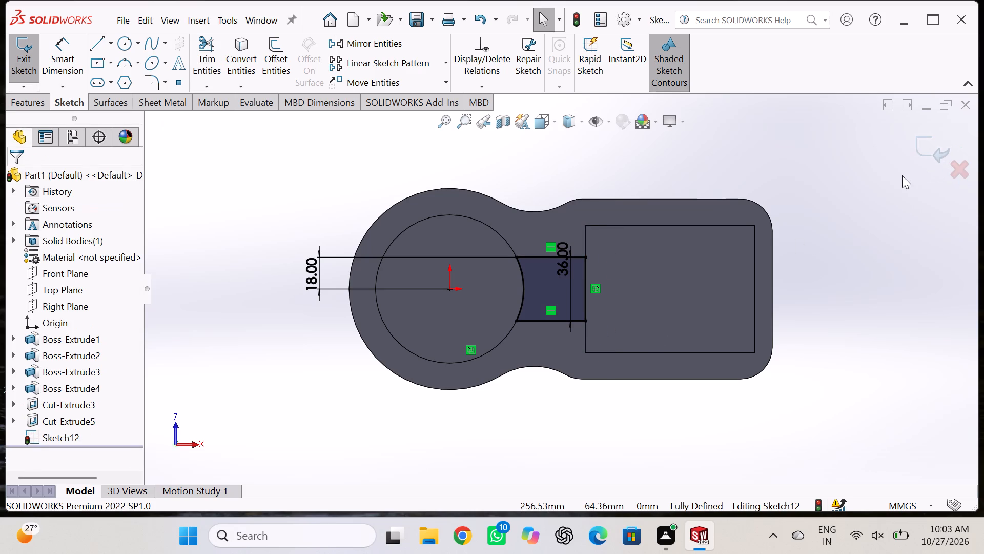
pyautogui.click(928, 149)
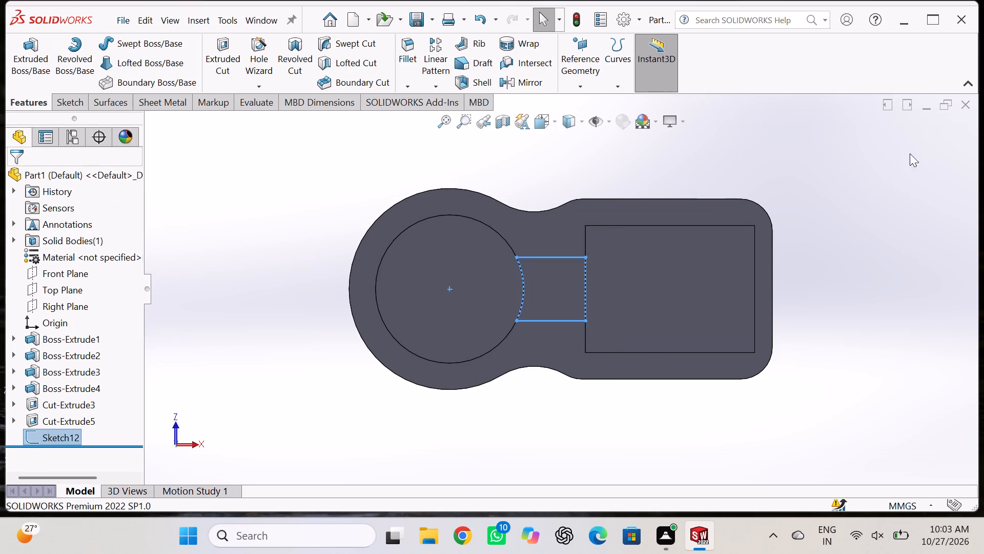
# Cut-extrude the channel profile between the two pockets as a blind cut 24 mm deep.
pyautogui.click(211, 51)
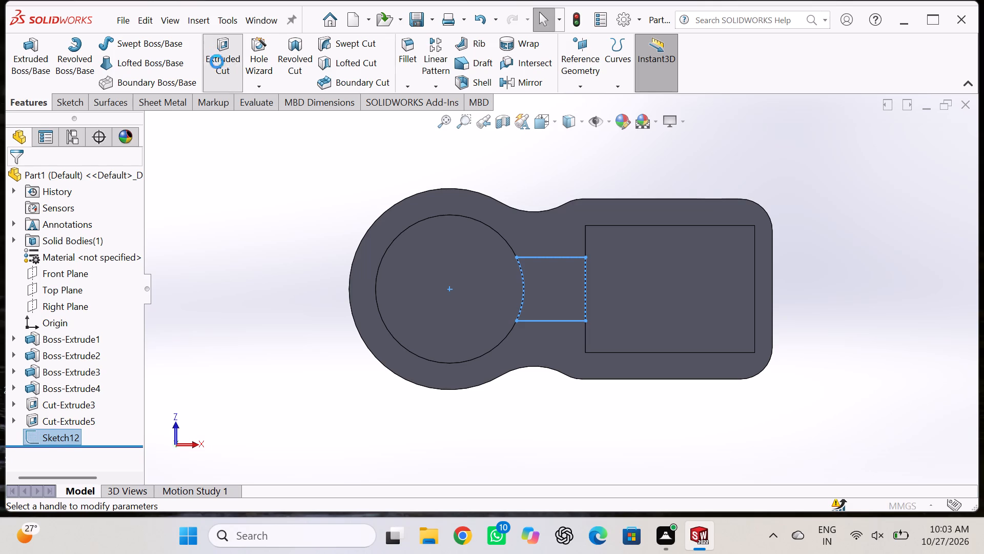
pyautogui.moveTo(277, 144); pyautogui.dragTo(294, 300, button='middle')
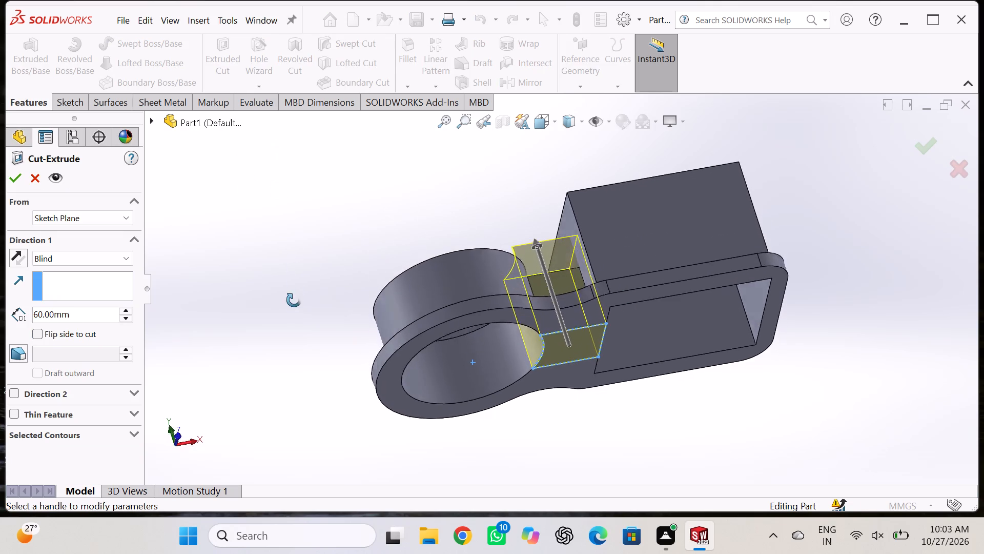
pyautogui.moveTo(294, 300); pyautogui.dragTo(305, 350, button='middle')
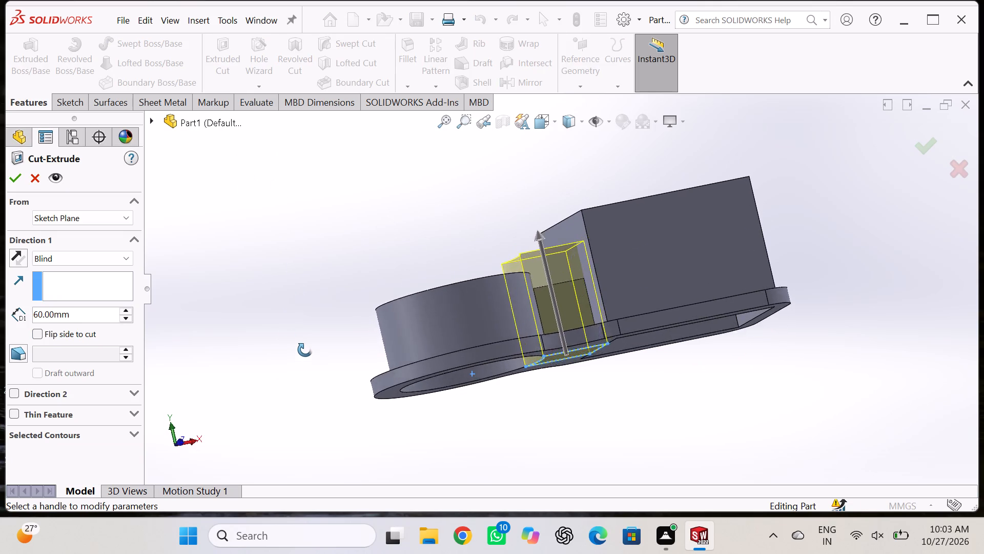
pyautogui.moveTo(305, 350); pyautogui.dragTo(281, 250, button='middle')
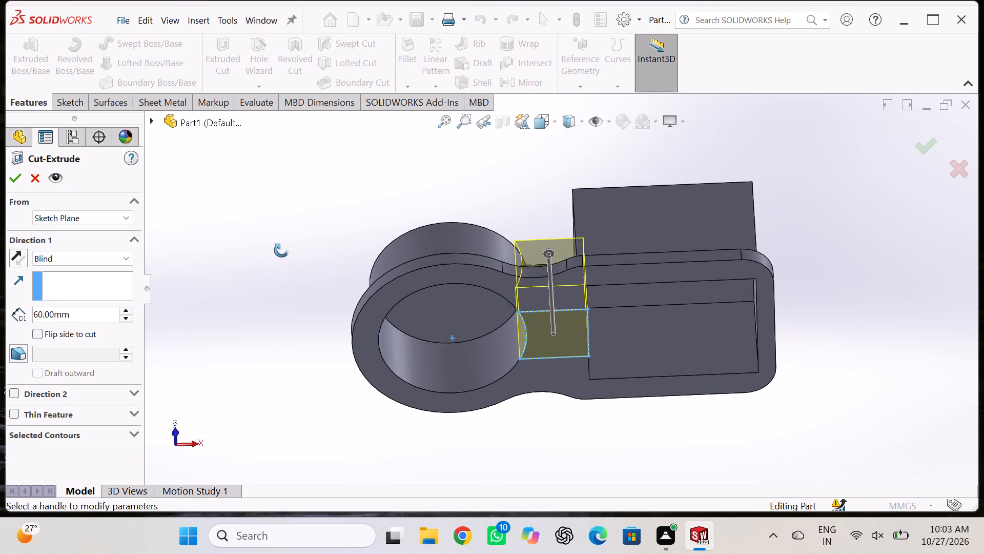
pyautogui.moveTo(281, 250); pyautogui.dragTo(277, 253, button='middle')
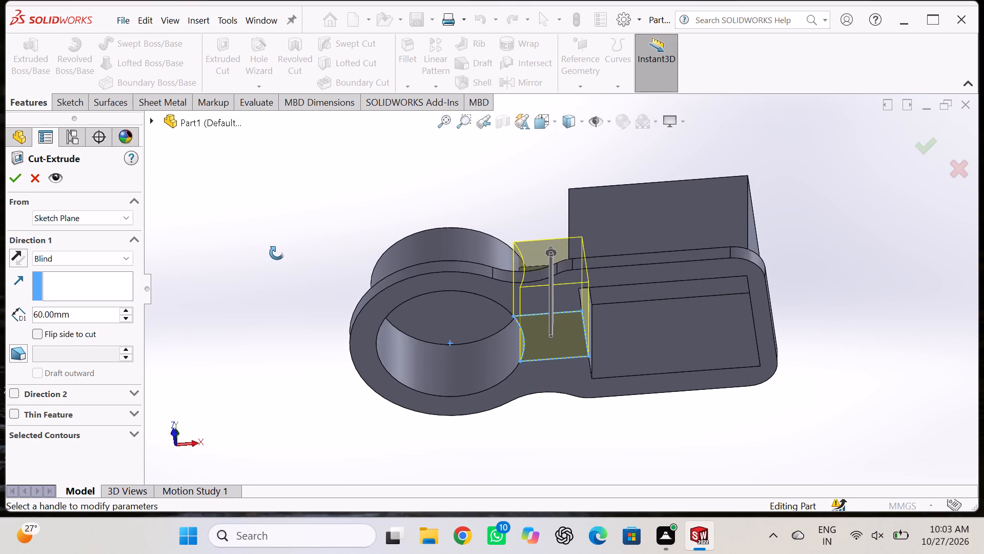
pyautogui.moveTo(277, 253); pyautogui.dragTo(277, 249, button='middle')
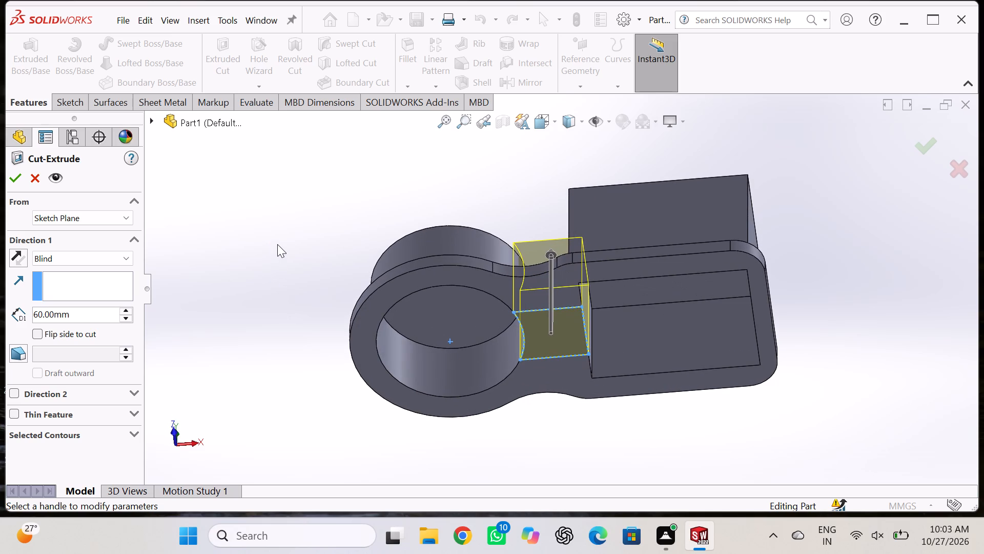
pyautogui.write('24')
pyautogui.doubleClick(102, 314)
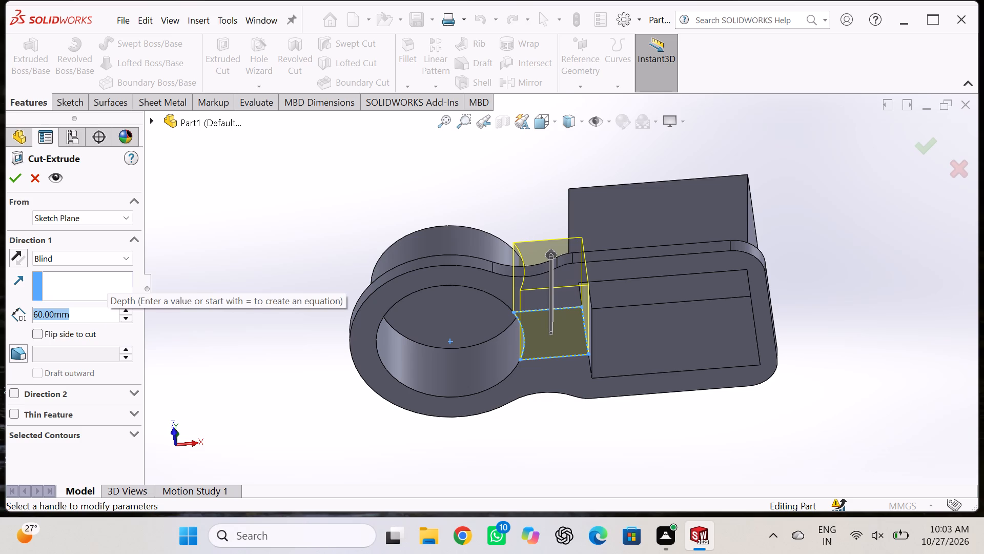
pyautogui.write('24')
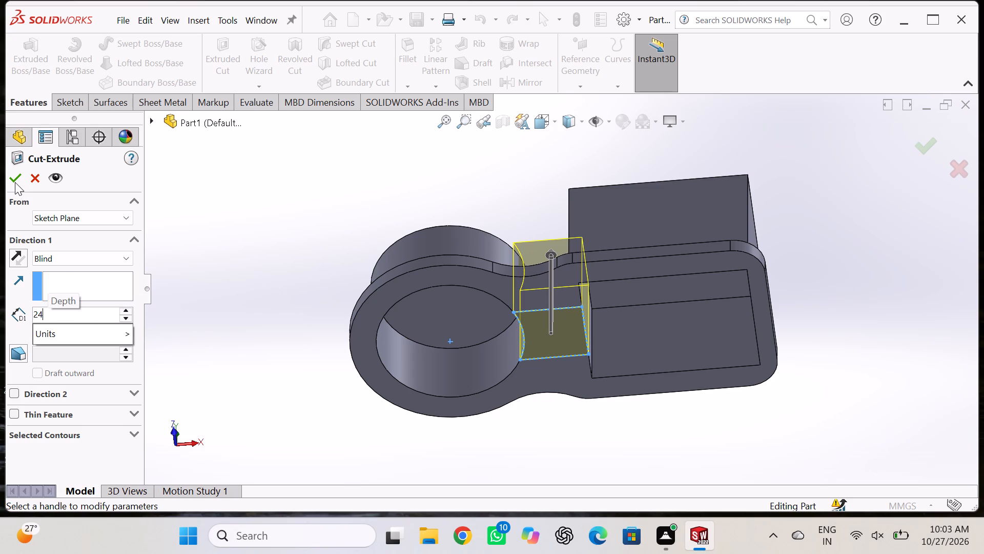
pyautogui.click(15, 181)
pyautogui.click(15, 181)
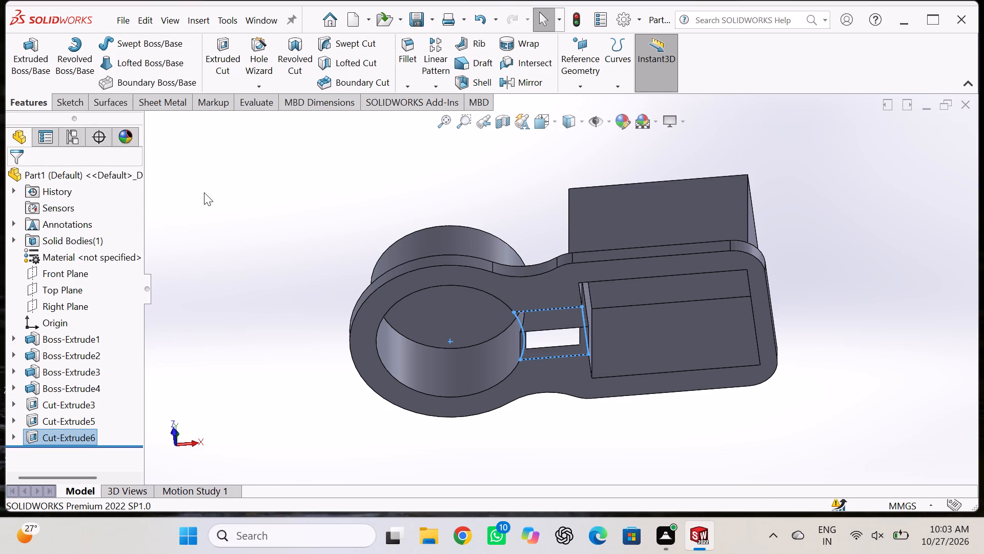
# Inspect the channel cut between the round and rectangular pockets from several angles.
pyautogui.moveTo(228, 224); pyautogui.dragTo(226, 152, button='middle')
pyautogui.moveTo(233, 287); pyautogui.dragTo(230, 217, button='middle')
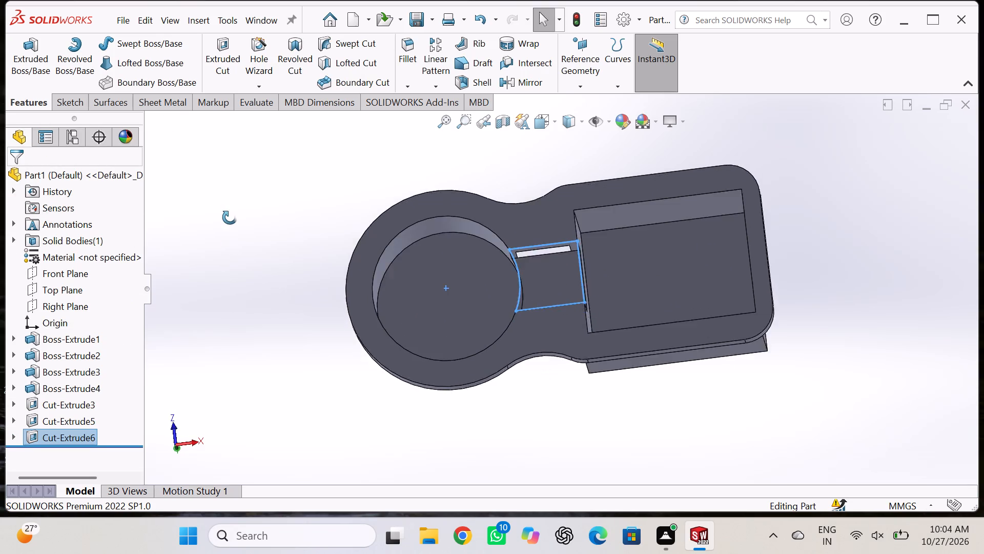
pyautogui.moveTo(230, 217); pyautogui.dragTo(228, 193, button='middle')
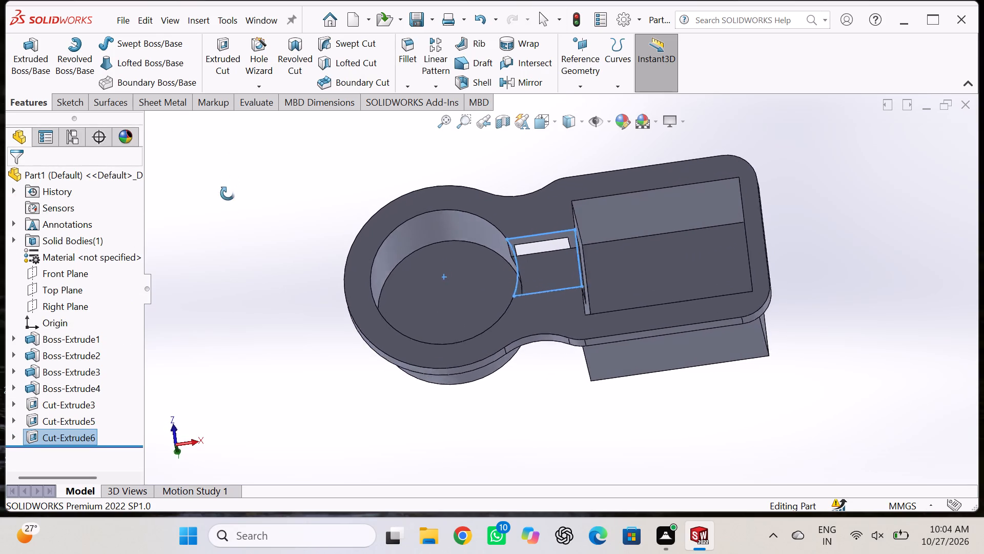
pyautogui.moveTo(228, 193); pyautogui.dragTo(279, 185, button='middle')
pyautogui.moveTo(281, 183); pyautogui.dragTo(236, 184, button='middle')
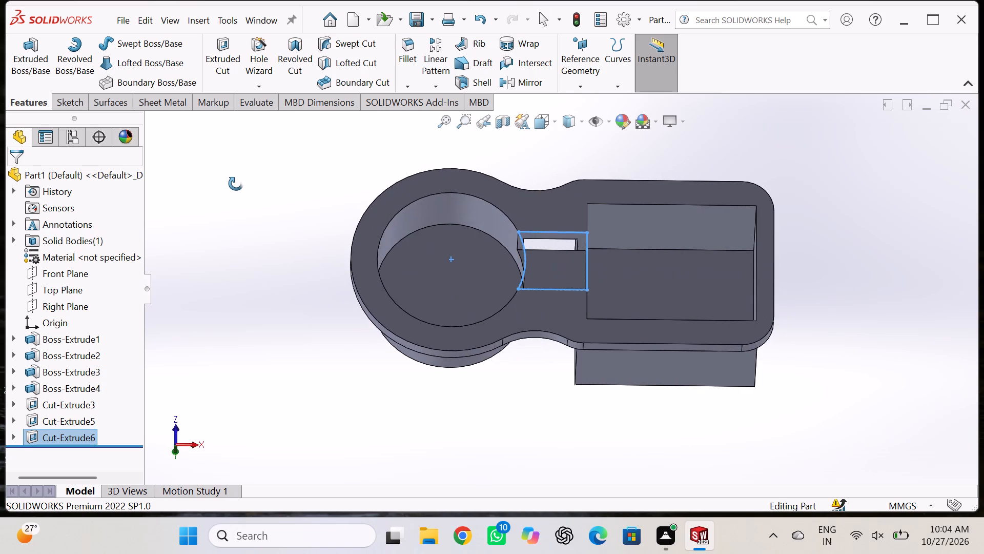
pyautogui.moveTo(236, 184); pyautogui.dragTo(231, 363, button='middle')
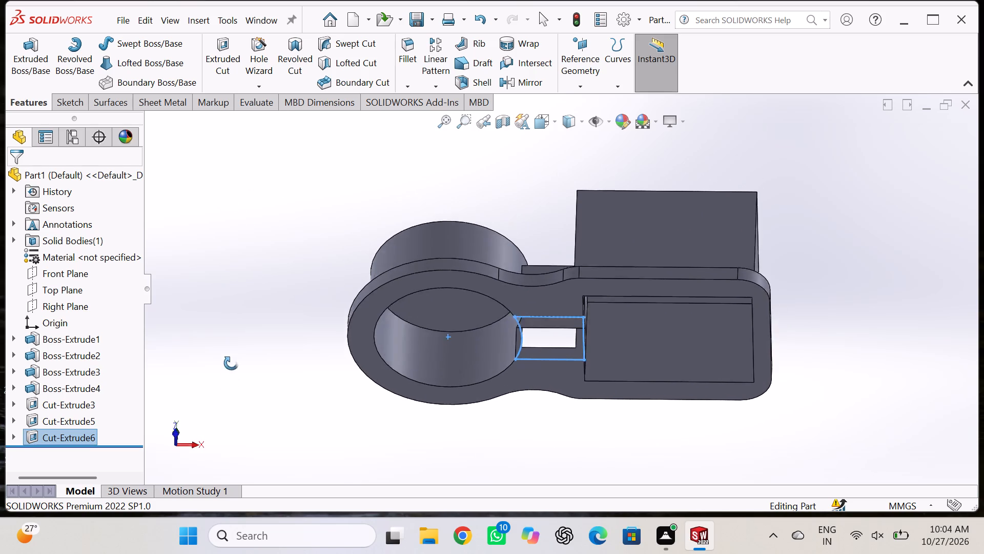
pyautogui.moveTo(231, 363); pyautogui.dragTo(224, 313, button='middle')
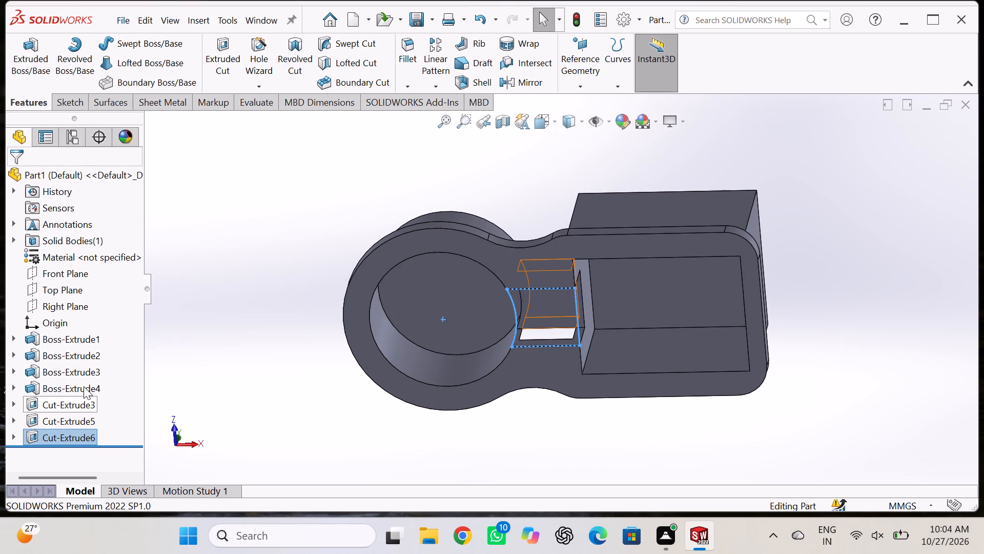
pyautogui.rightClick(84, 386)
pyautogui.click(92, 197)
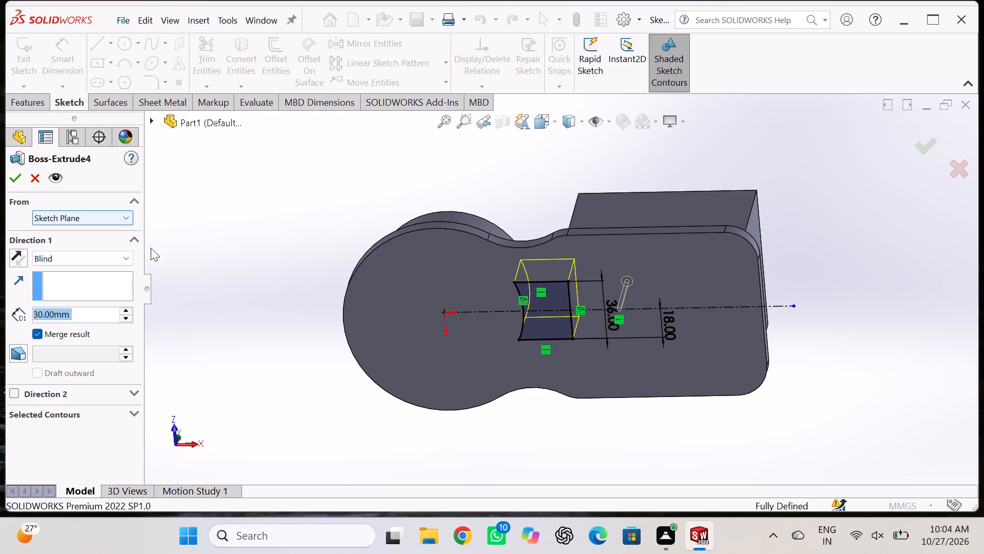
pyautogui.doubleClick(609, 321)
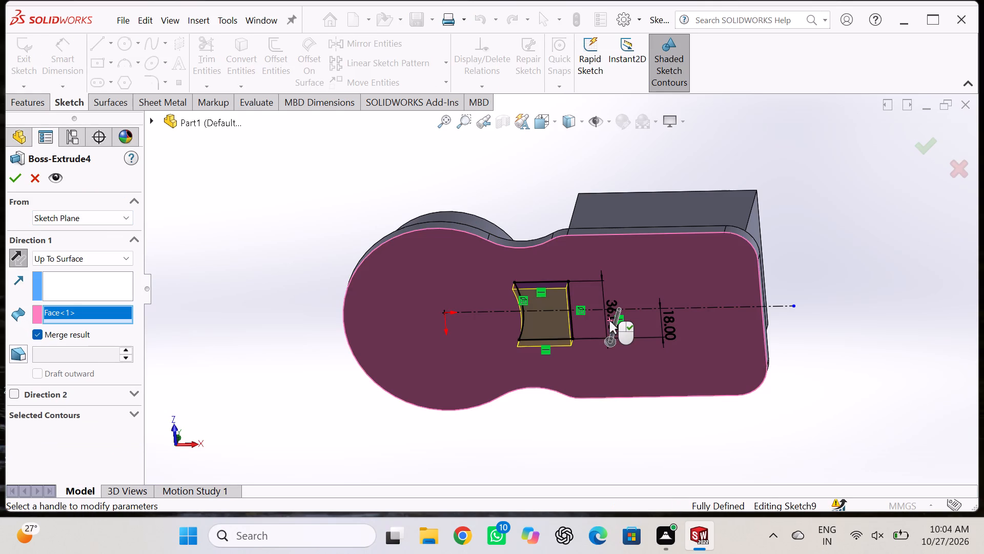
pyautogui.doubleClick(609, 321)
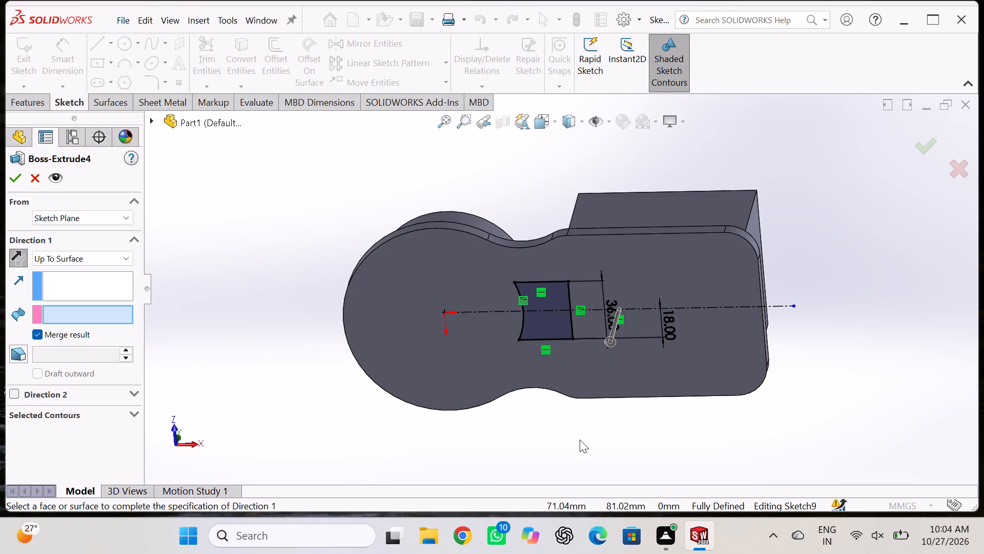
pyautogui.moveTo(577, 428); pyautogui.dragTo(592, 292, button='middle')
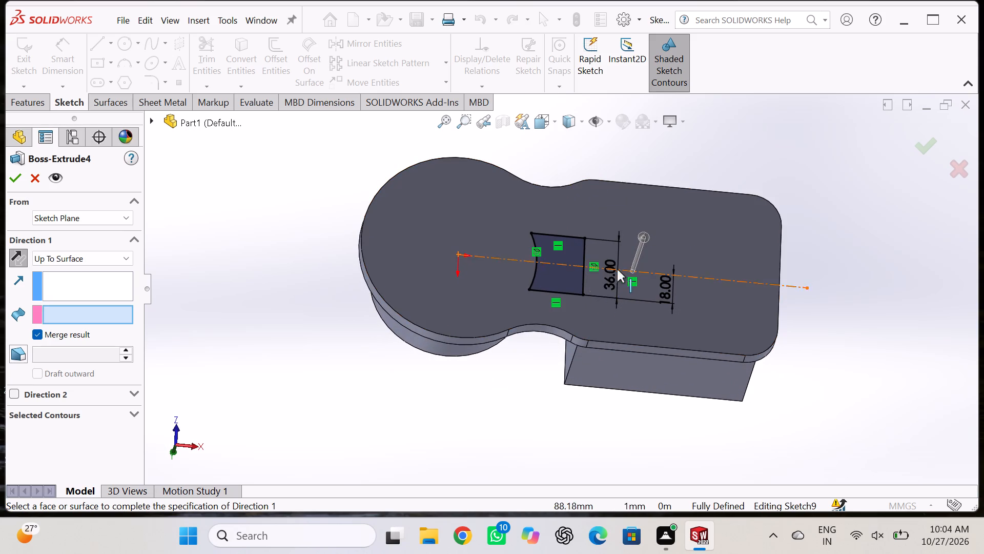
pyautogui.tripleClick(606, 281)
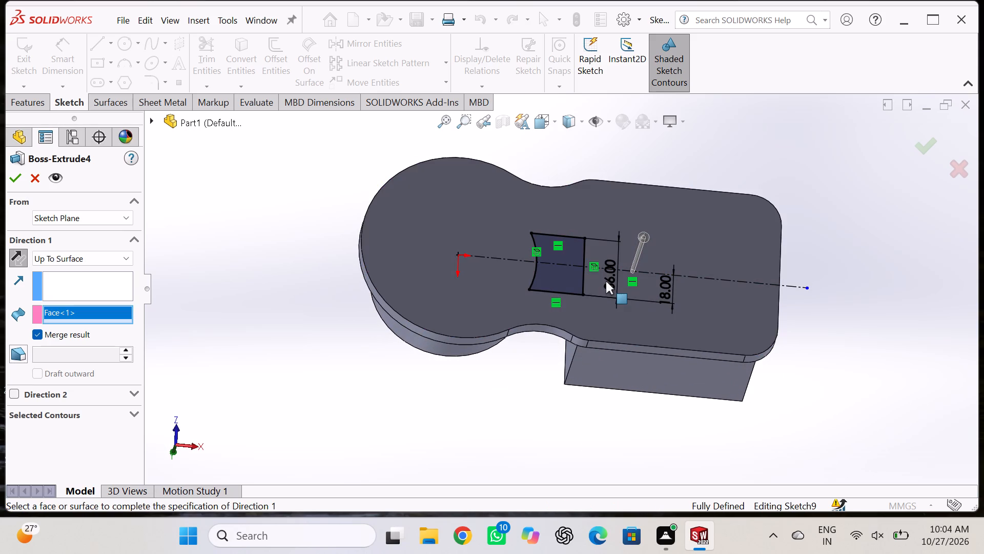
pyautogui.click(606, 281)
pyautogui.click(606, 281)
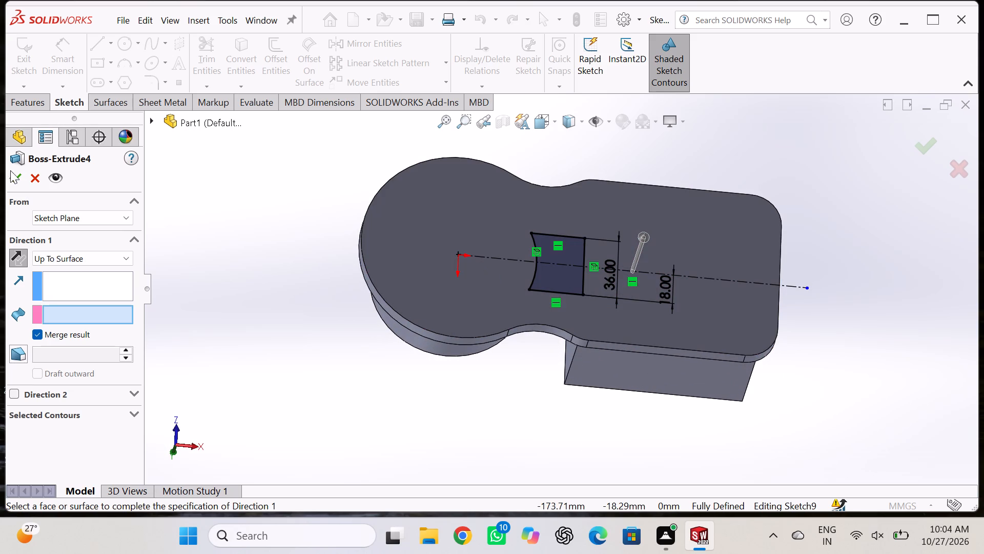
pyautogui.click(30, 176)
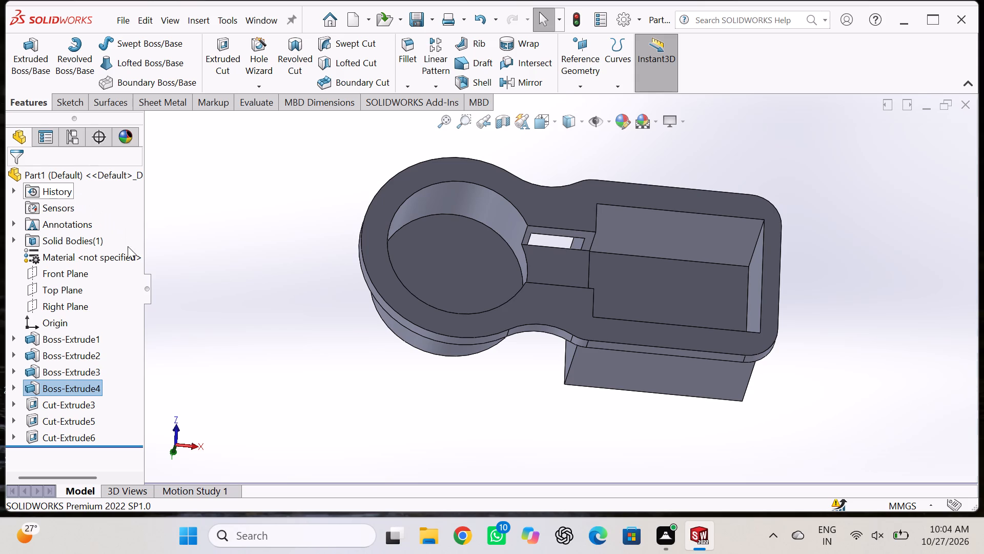
# Reopen the sketch of the web boss (Boss-Extrude4) and set the spacing between its two horizontal lines to 48 mm.
pyautogui.rightClick(89, 388)
pyautogui.click(125, 193)
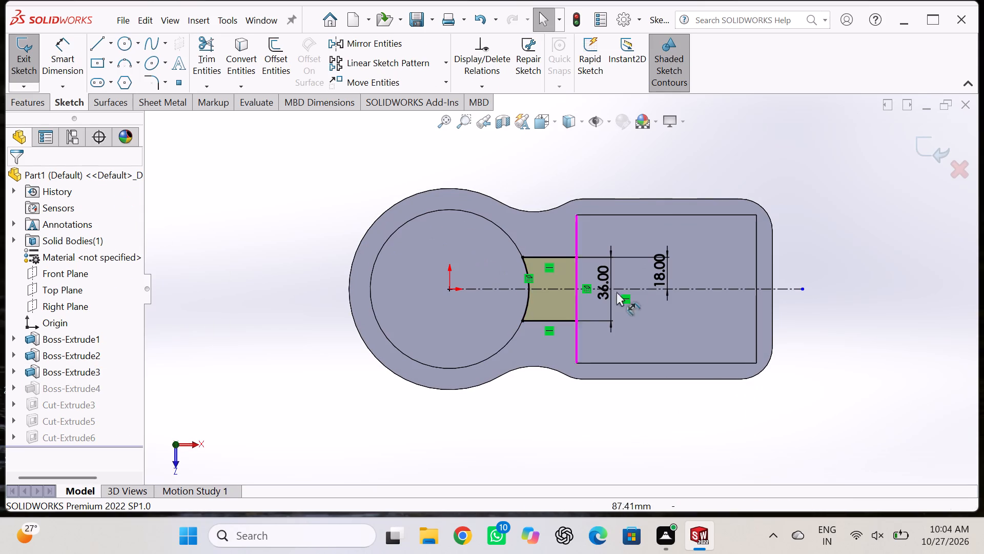
pyautogui.tripleClick(607, 285)
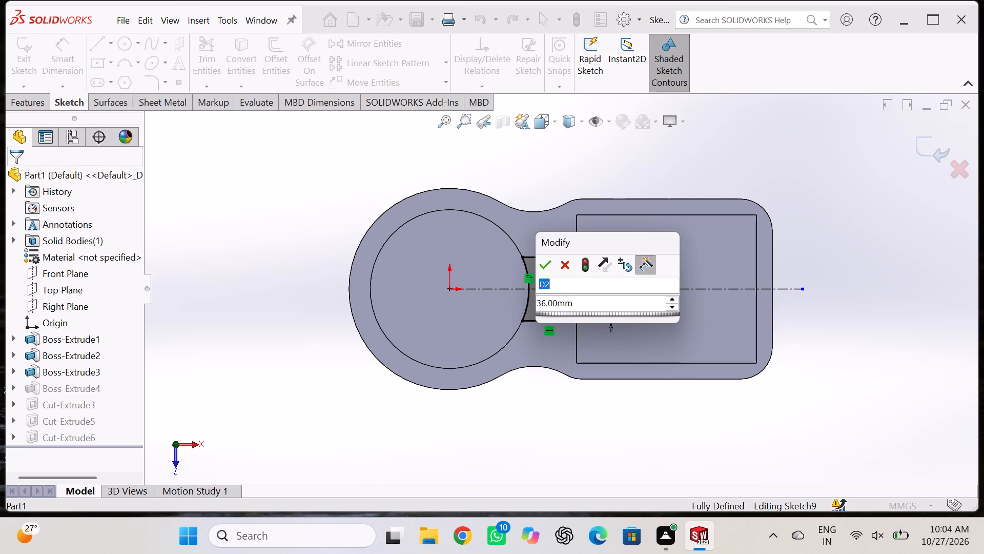
pyautogui.click(595, 308)
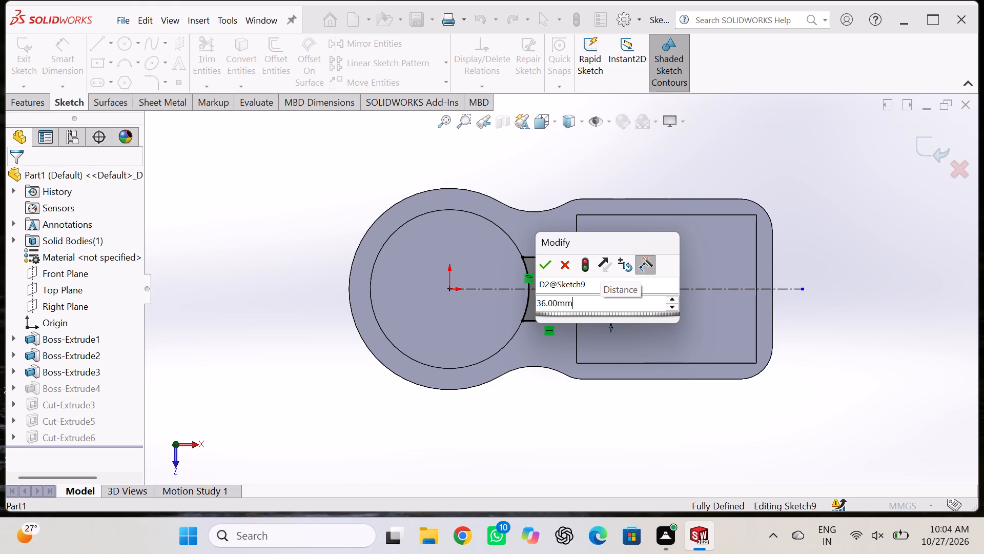
pyautogui.press('4')
pyautogui.press('8')
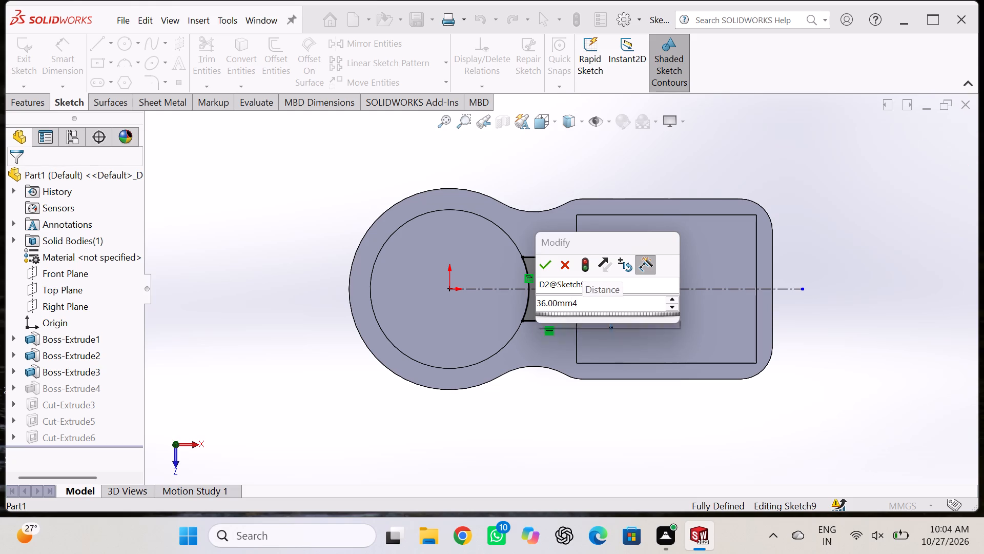
pyautogui.doubleClick(595, 308)
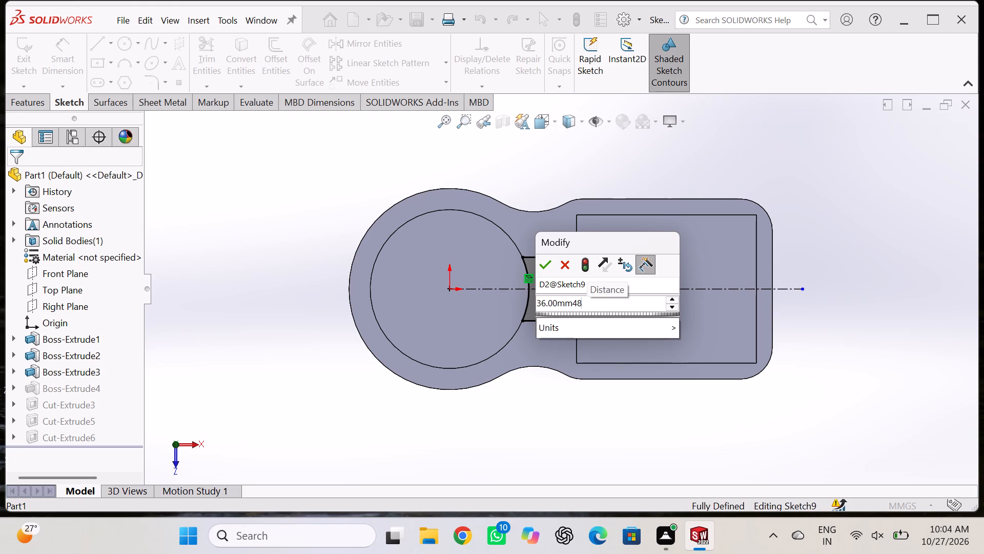
pyautogui.press('4')
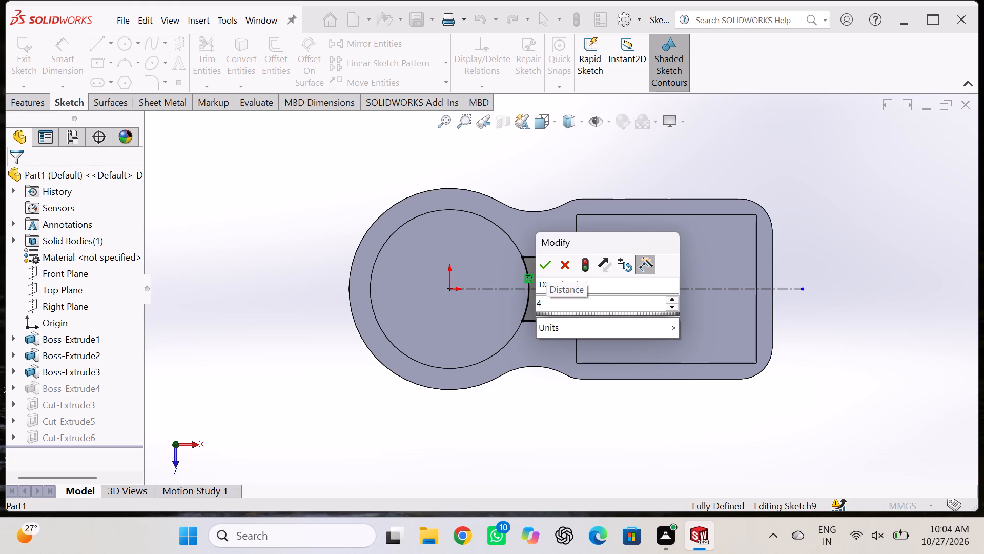
pyautogui.press('8')
pyautogui.click(547, 266)
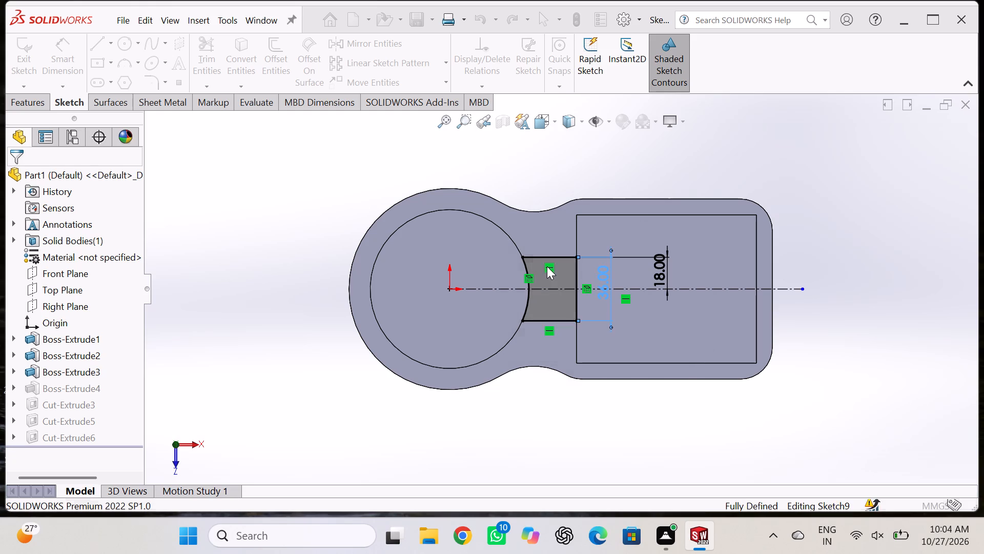
# Set the web's upper line to 24 mm from the horizontal centerline and close the sketch to rebuild the part.
pyautogui.tripleClick(661, 266)
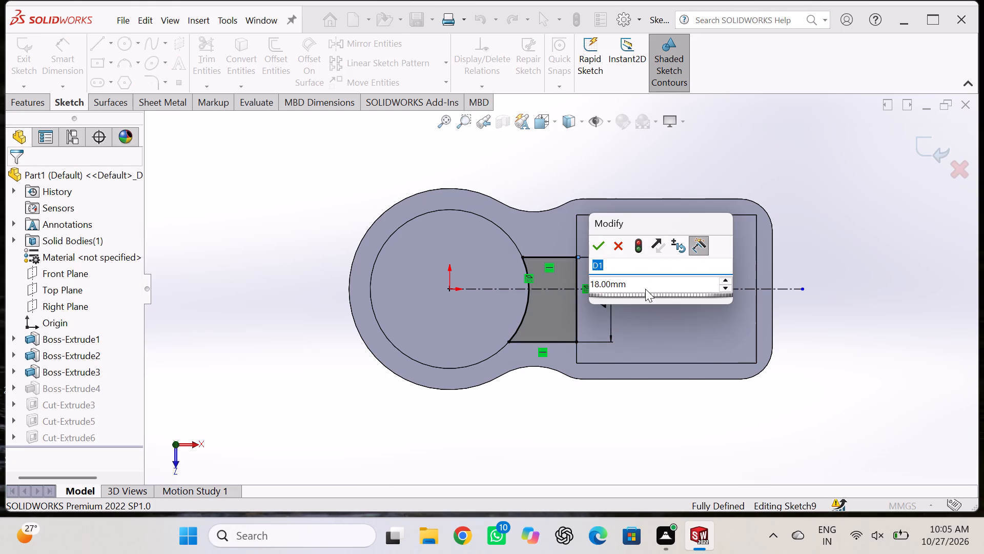
pyautogui.doubleClick(645, 289)
pyautogui.press('2')
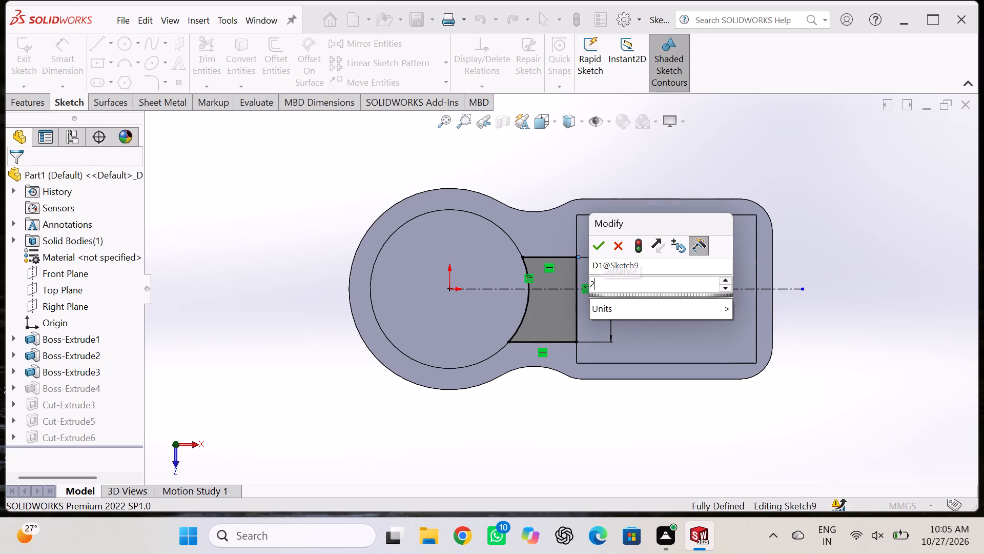
pyautogui.press('4')
pyautogui.press('Return')
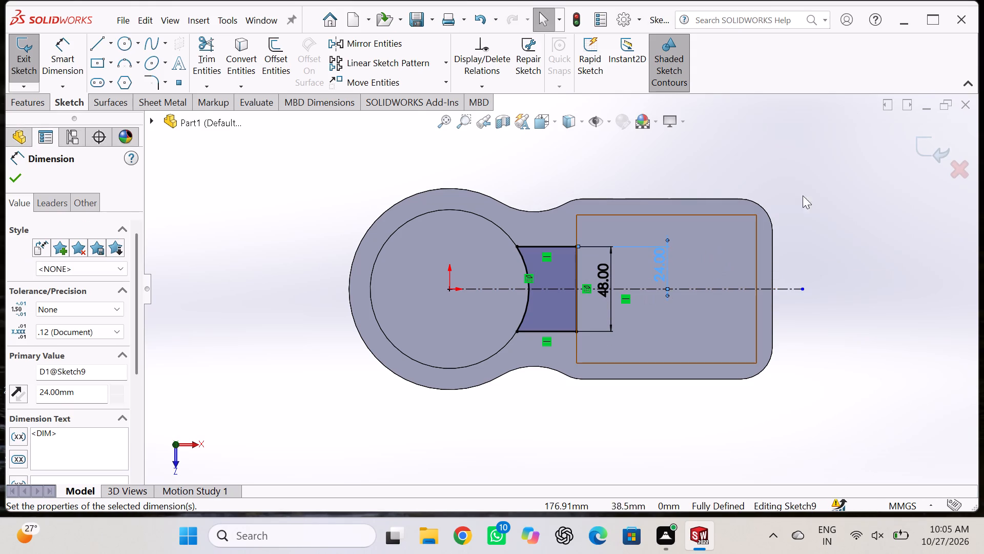
pyautogui.click(919, 147)
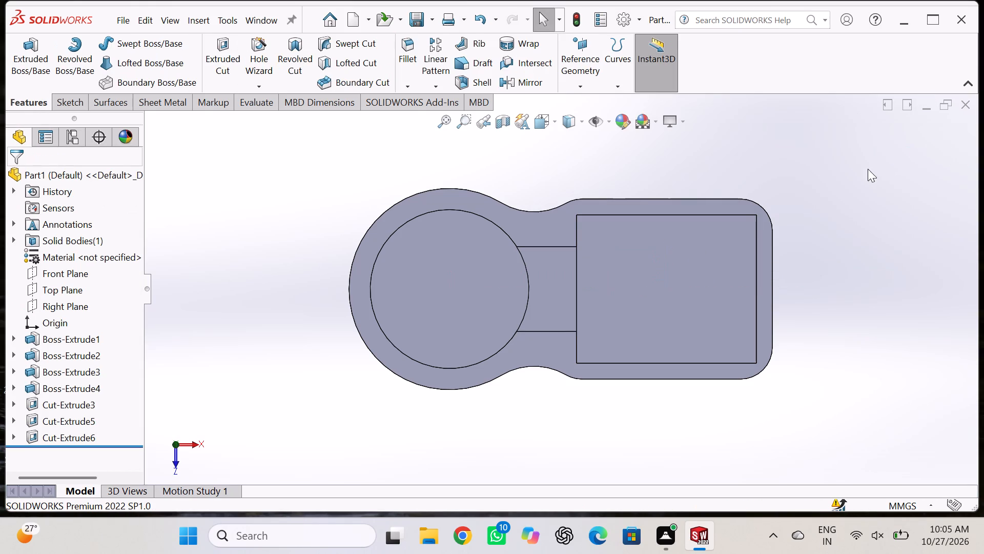
# Examine the widened web, the channel and both pockets from all around the part.
pyautogui.moveTo(821, 162); pyautogui.dragTo(821, 504, button='middle')
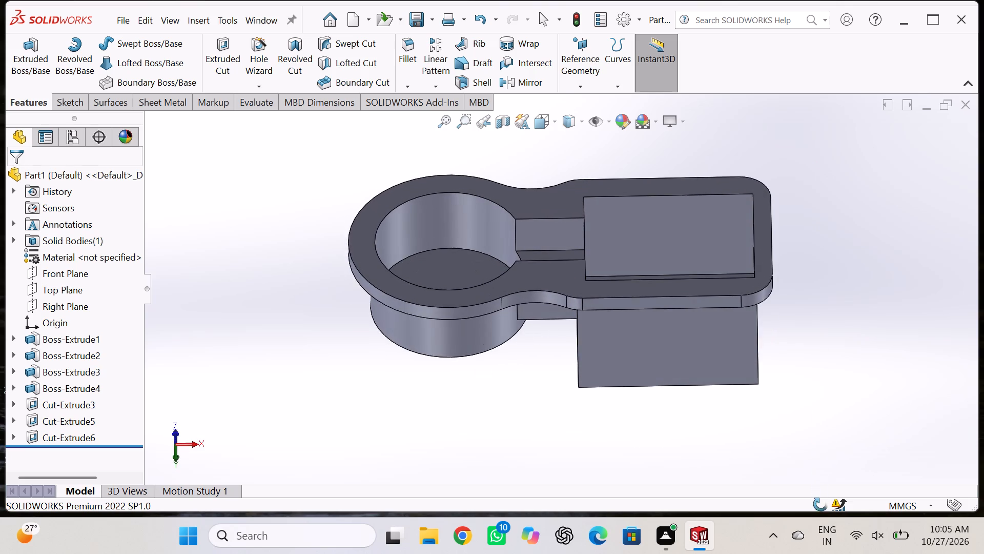
pyautogui.moveTo(821, 504); pyautogui.dragTo(821, 508, button='middle')
pyautogui.moveTo(927, 180); pyautogui.dragTo(899, 337, button='middle')
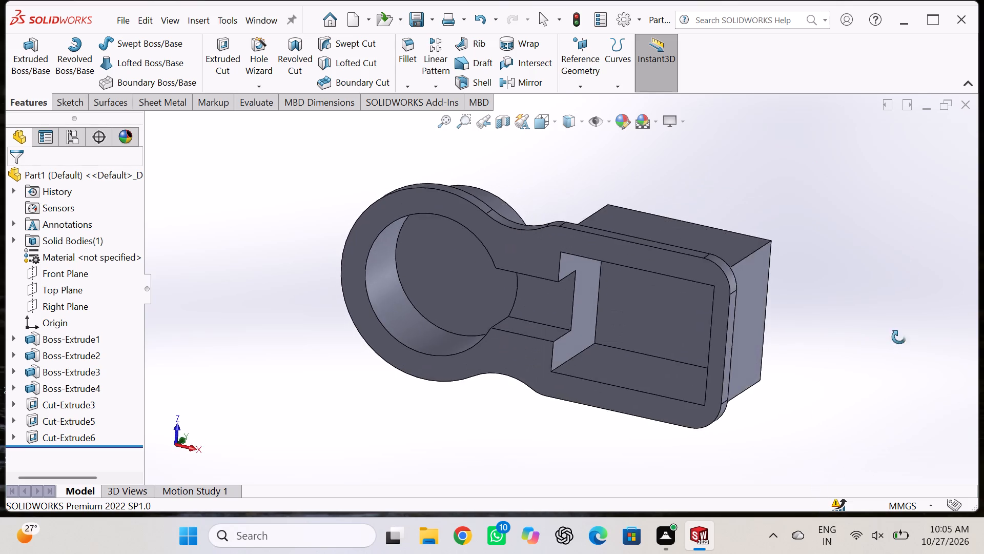
pyautogui.moveTo(899, 337); pyautogui.dragTo(930, 217, button='middle')
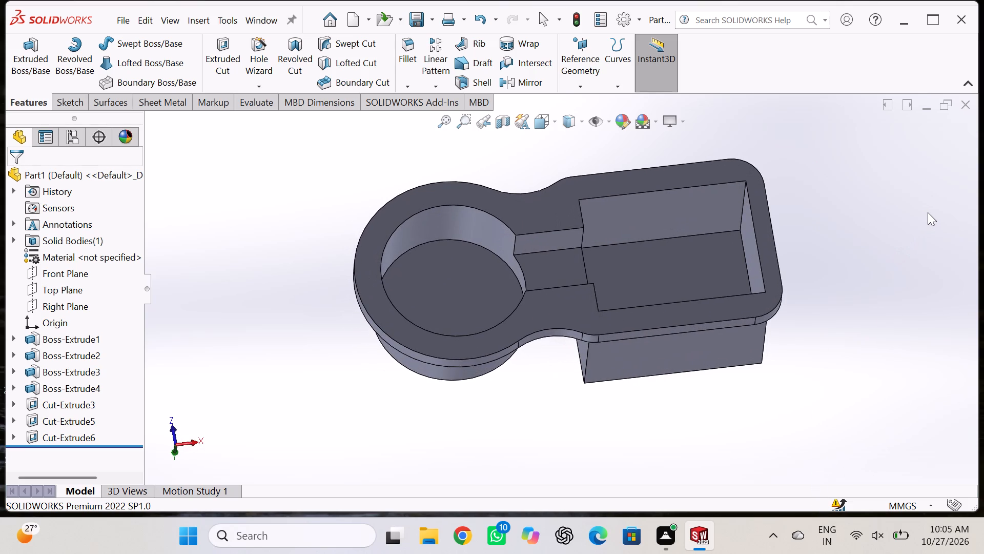
pyautogui.moveTo(927, 212); pyautogui.dragTo(893, 333, button='middle')
pyautogui.moveTo(886, 179); pyautogui.dragTo(881, 254, button='middle')
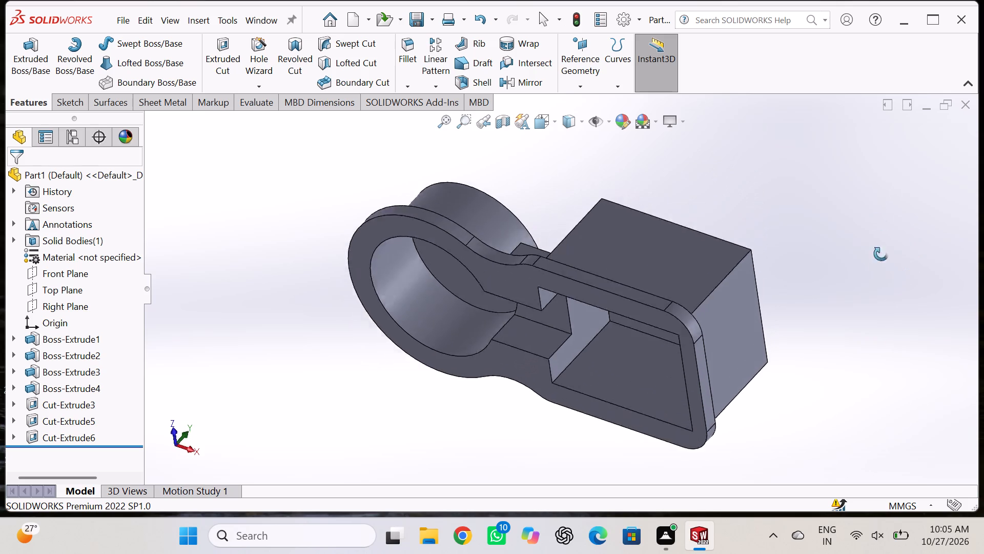
pyautogui.moveTo(881, 254); pyautogui.dragTo(737, 353, button='middle')
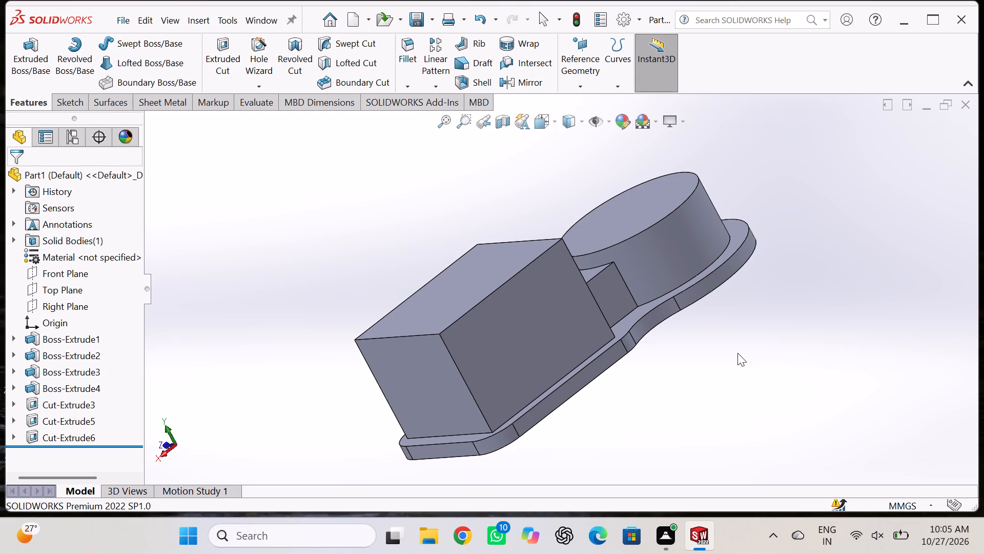
pyautogui.moveTo(745, 403); pyautogui.dragTo(653, 165, button='middle')
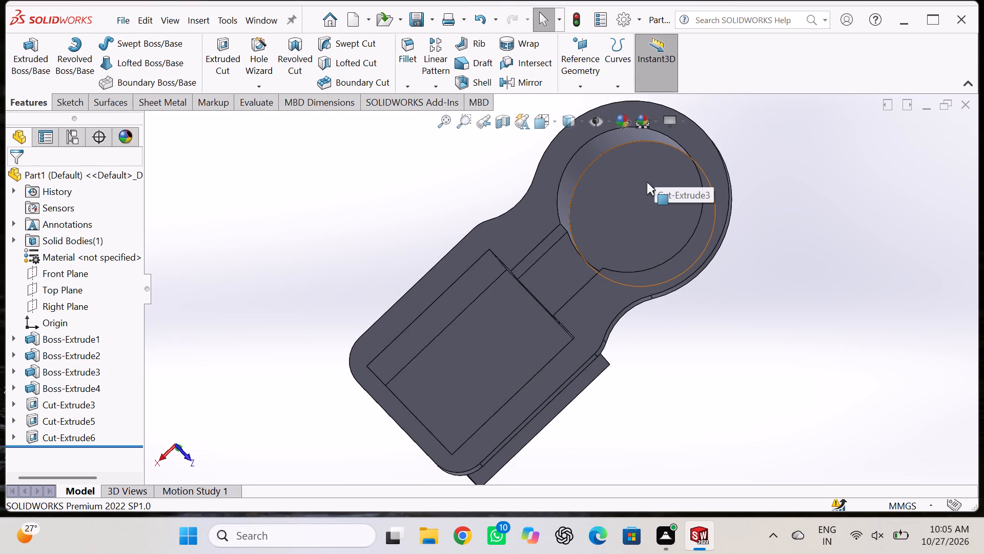
pyautogui.moveTo(858, 204); pyautogui.dragTo(874, 296, button='middle')
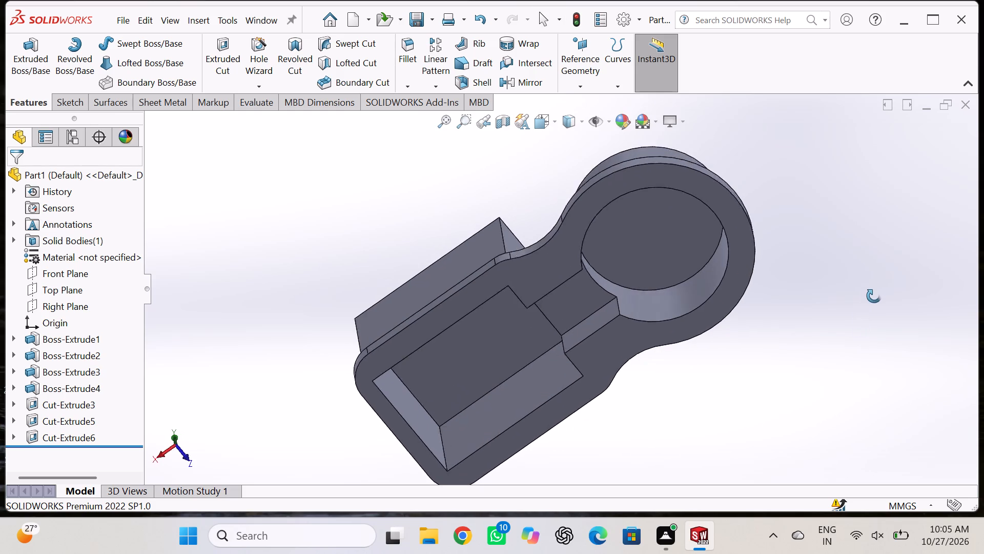
pyautogui.moveTo(874, 296); pyautogui.dragTo(882, 285, button='middle')
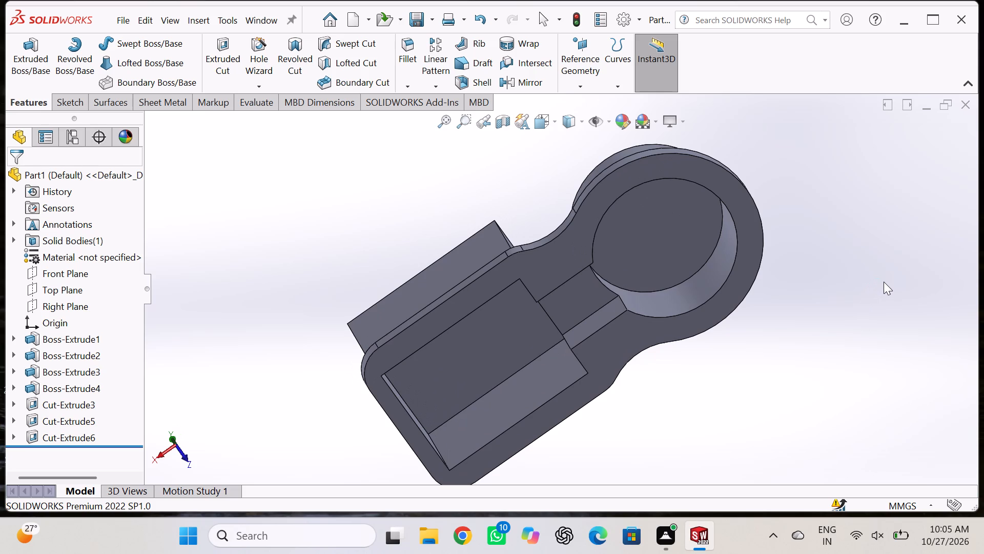
# Start a sketch on the floor of the round pocket and draw an origin-centered circle of about 12.8 mm radius.
pyautogui.moveTo(812, 359); pyautogui.dragTo(813, 235, button='middle')
pyautogui.click(682, 213)
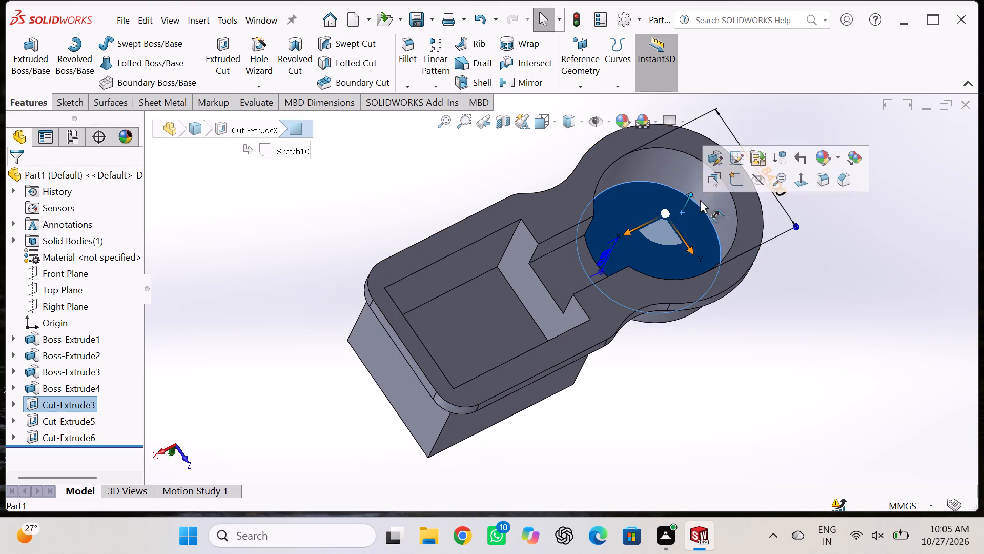
pyautogui.click(731, 185)
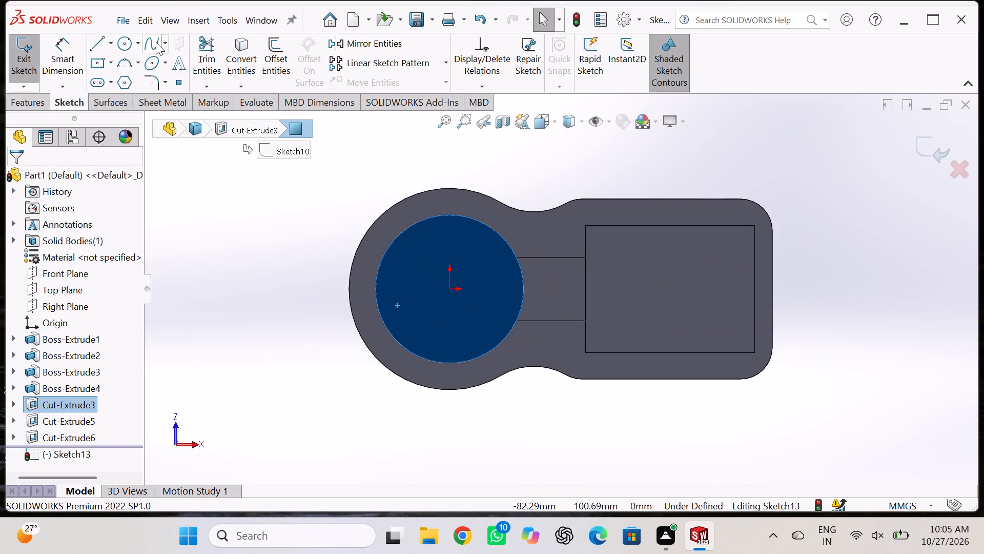
pyautogui.click(125, 45)
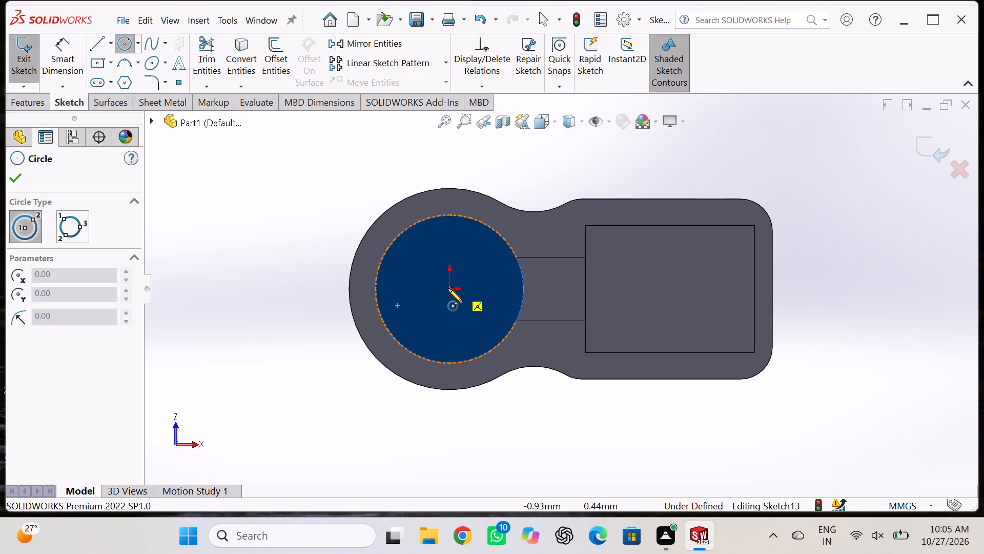
pyautogui.doubleClick(448, 289)
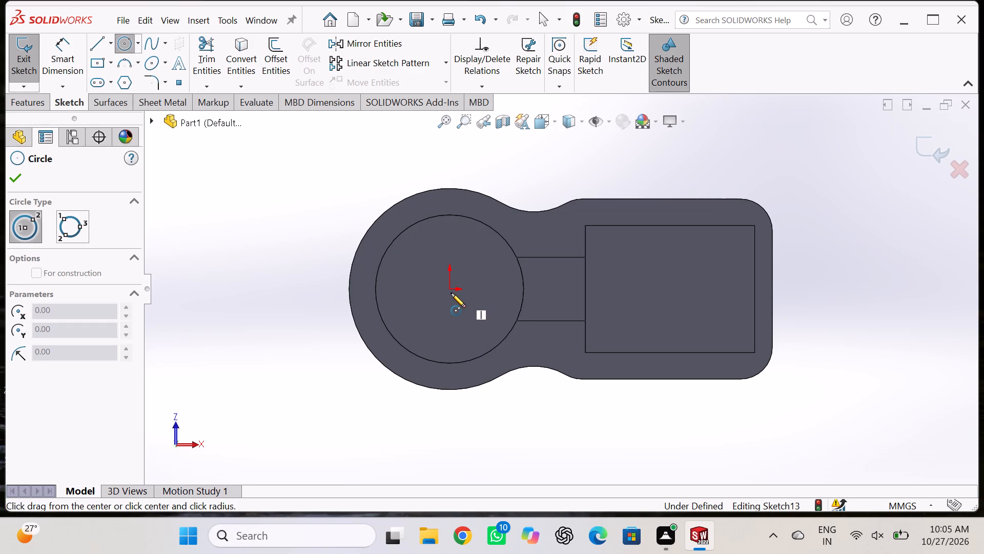
pyautogui.click(449, 287)
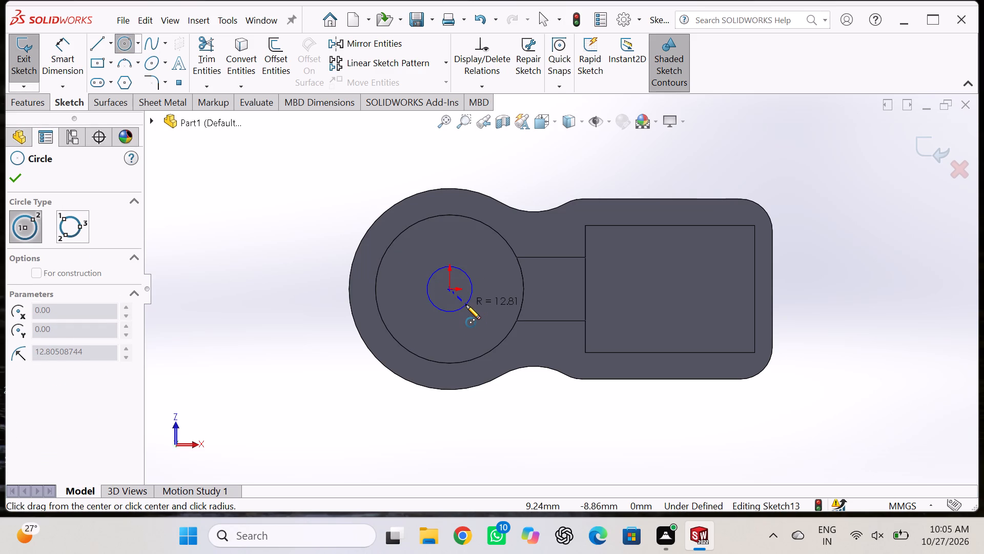
pyautogui.click(466, 305)
# Dimension the circle's diameter to 36 mm and close the sketch.
pyautogui.click(76, 63)
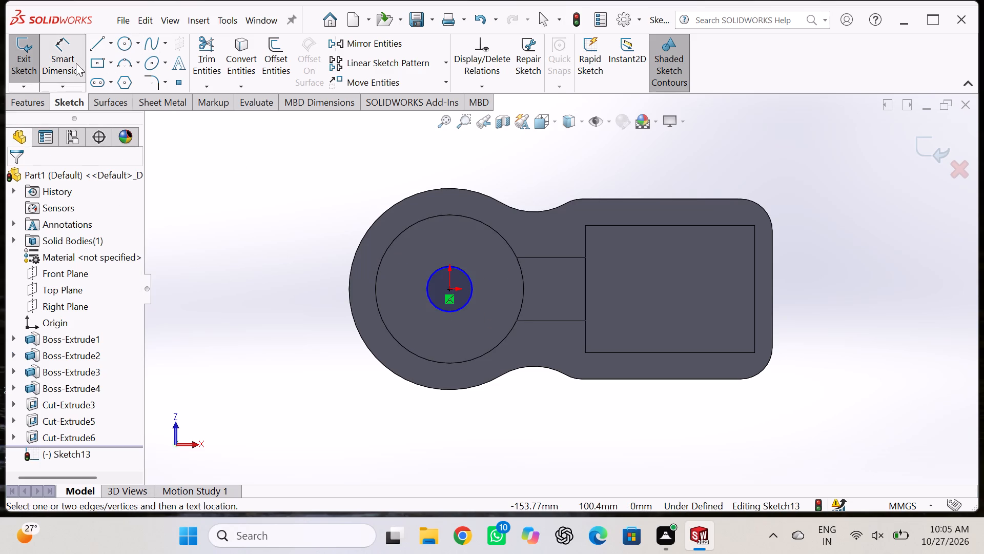
pyautogui.doubleClick(441, 312)
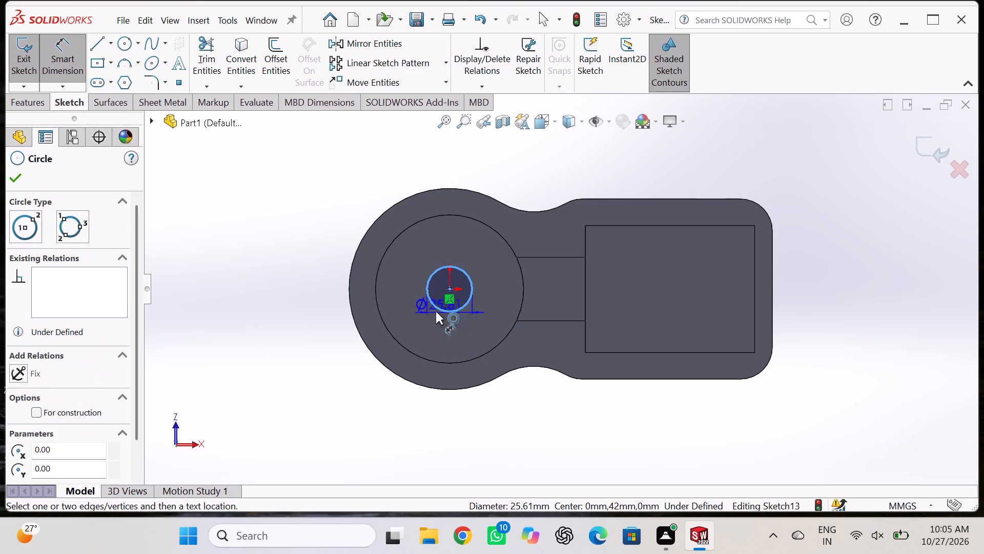
pyautogui.click(307, 288)
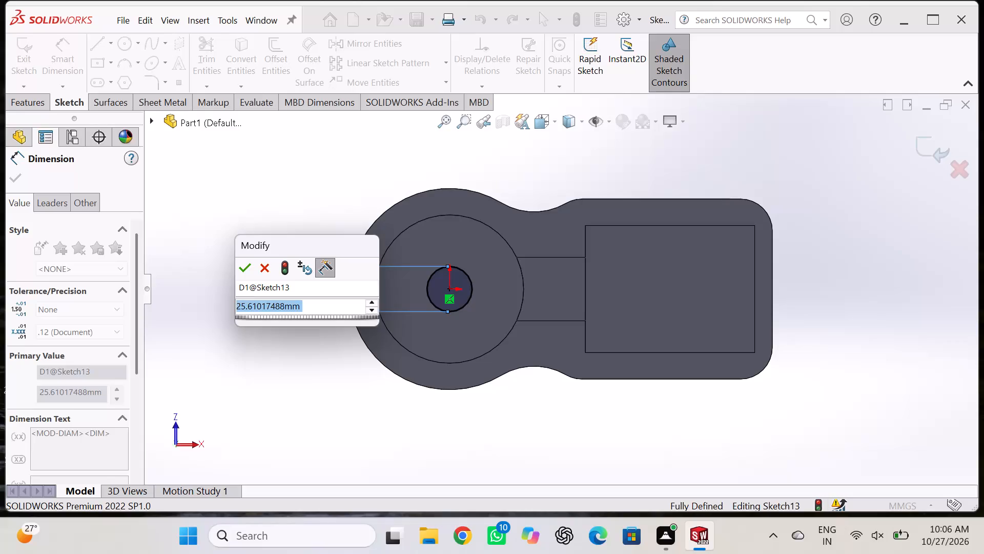
pyautogui.press('3')
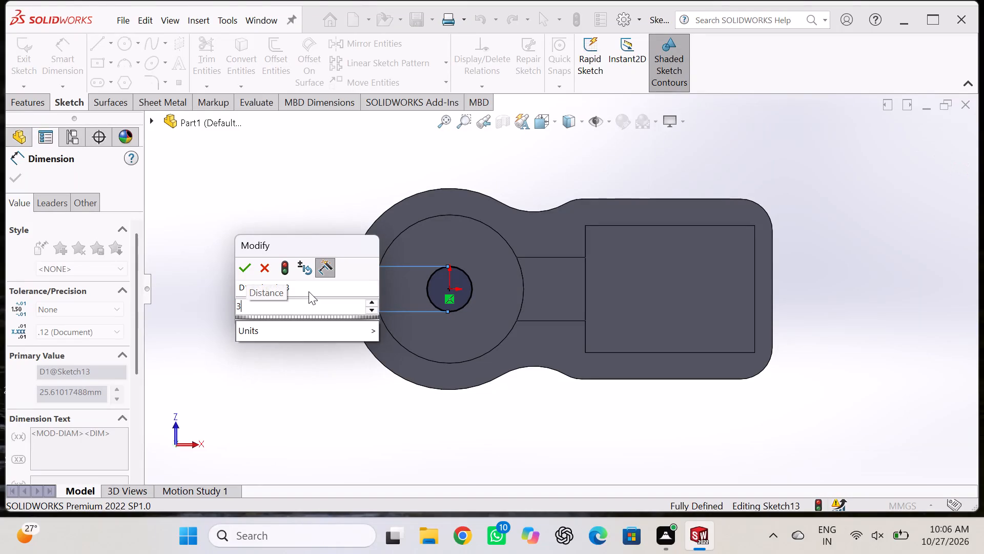
pyautogui.press('6')
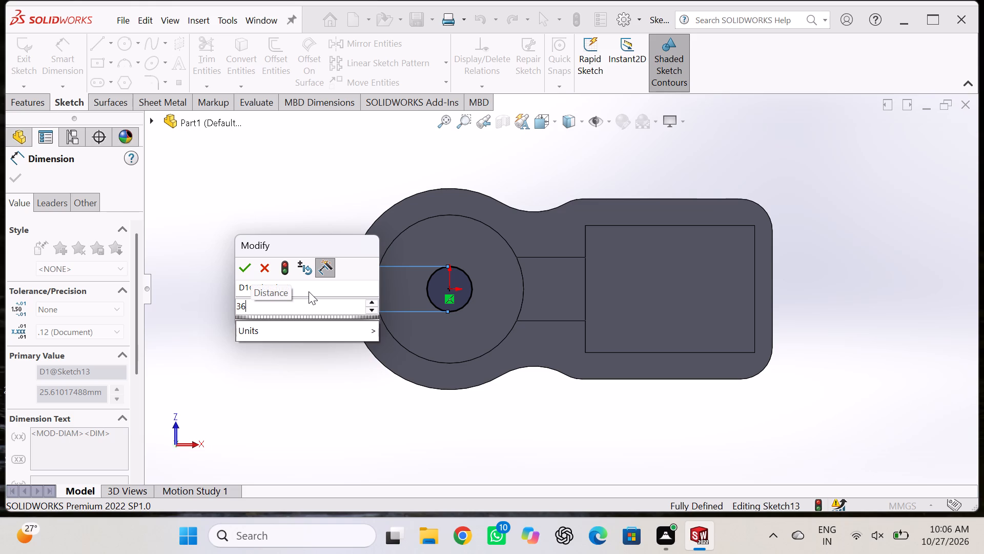
pyautogui.click(247, 267)
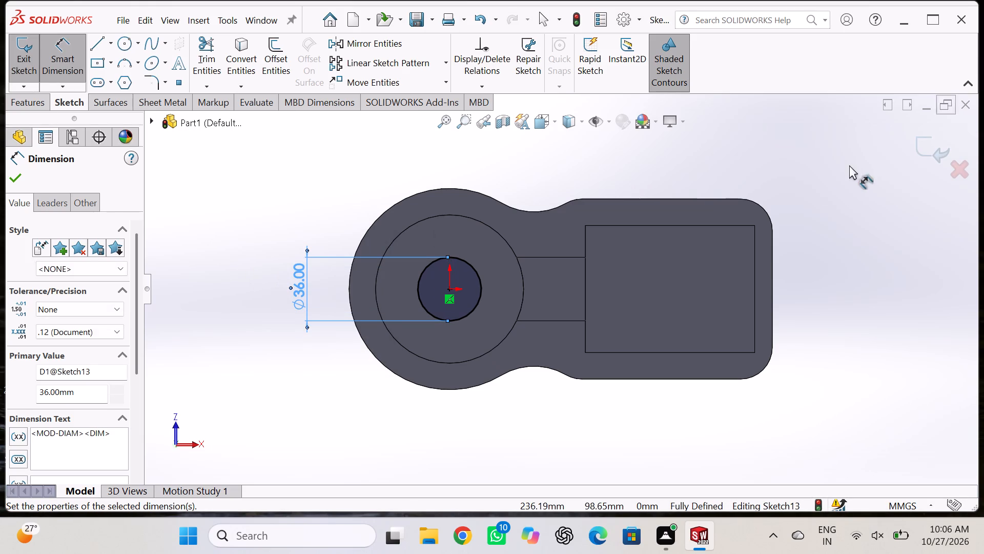
pyautogui.click(926, 151)
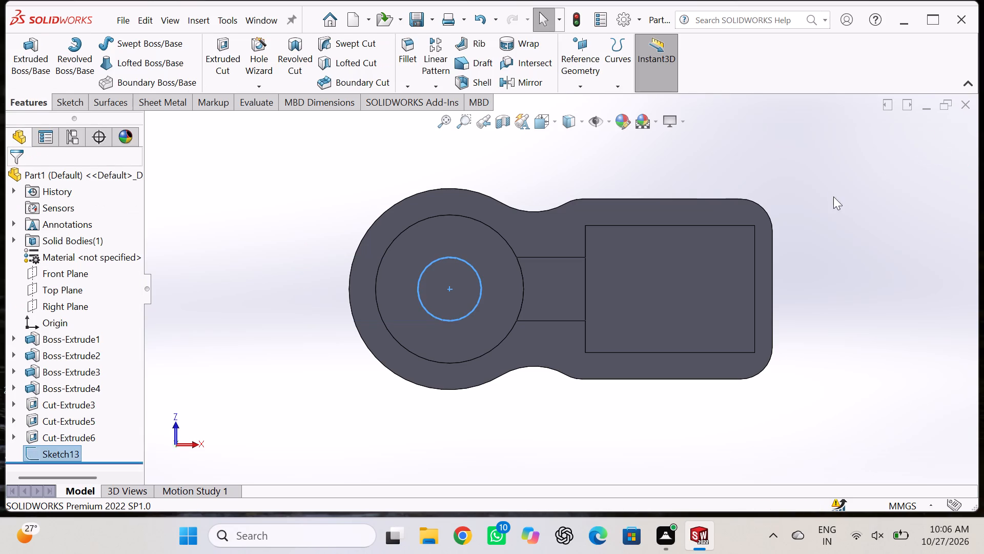
# Extrude the 36 mm circle as a merged blind boss, reversed away from the pocket opening, with depth 24 mm minus 6 mm.
pyautogui.moveTo(293, 180); pyautogui.dragTo(316, 328, button='middle')
pyautogui.click(23, 72)
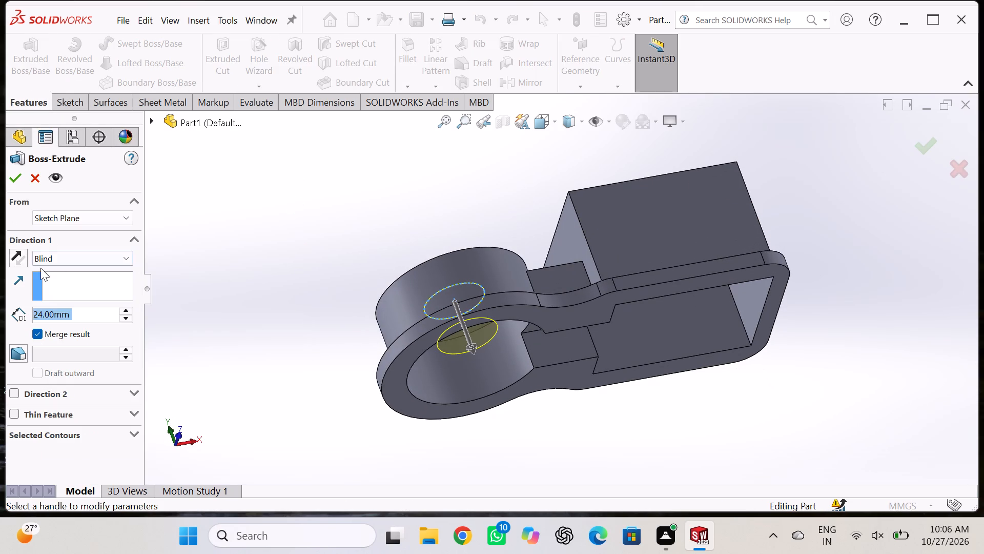
pyautogui.click(22, 262)
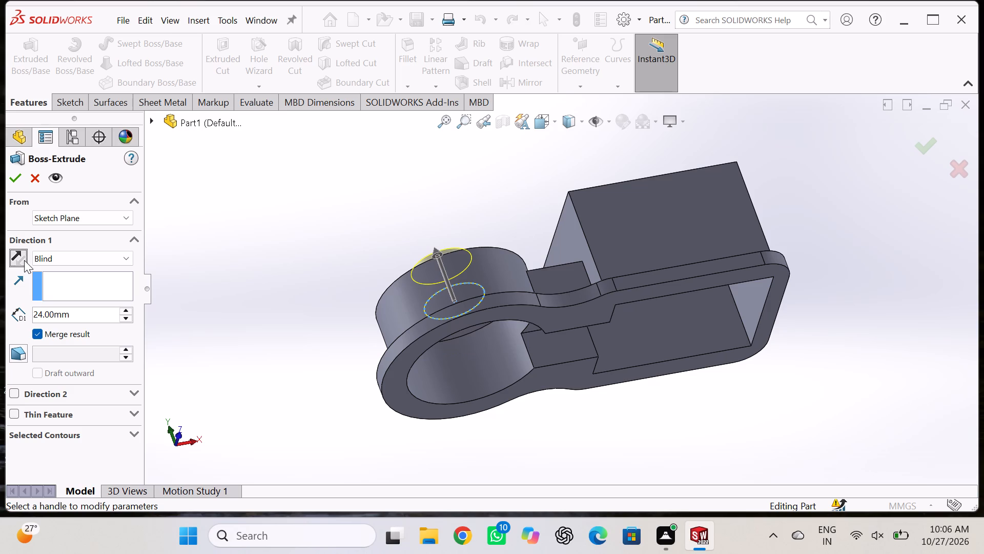
pyautogui.moveTo(265, 212); pyautogui.dragTo(291, 285, button='middle')
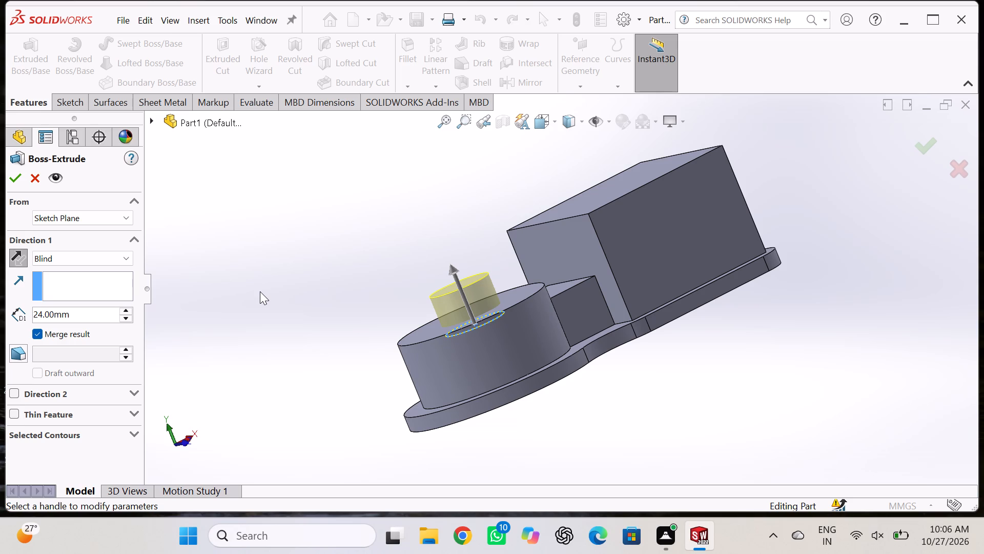
pyautogui.moveTo(260, 291); pyautogui.dragTo(217, 186, button='middle')
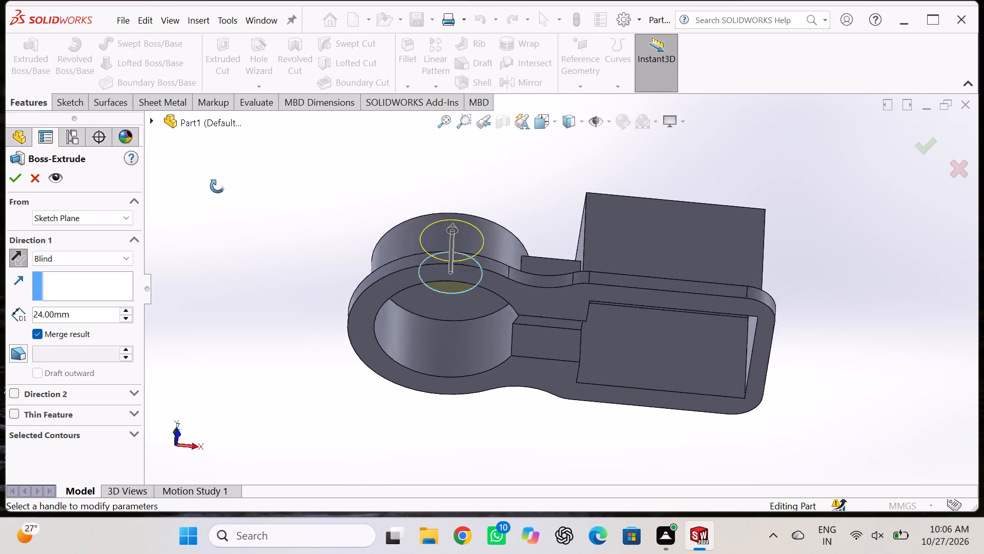
pyautogui.moveTo(217, 186); pyautogui.dragTo(244, 293, button='middle')
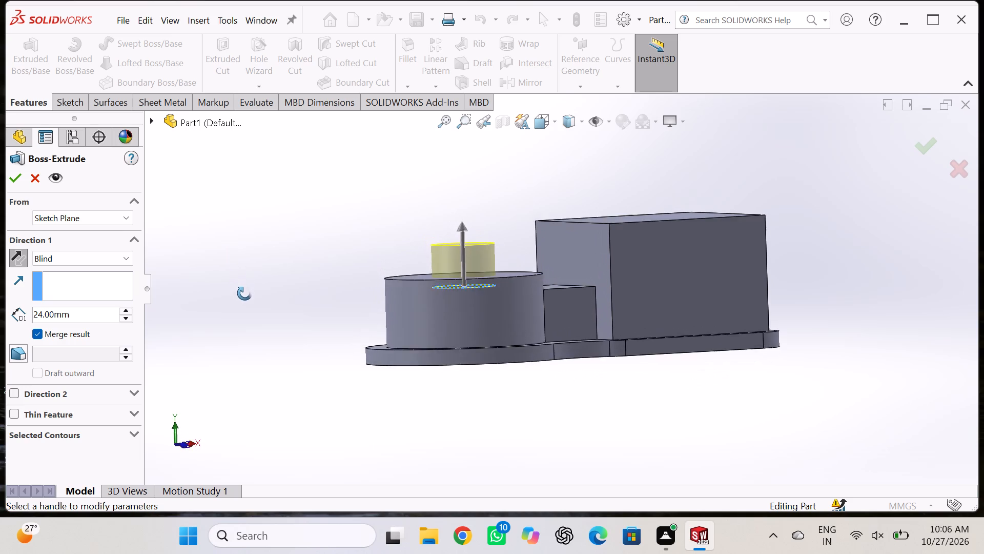
pyautogui.moveTo(244, 293); pyautogui.dragTo(255, 239, button='middle')
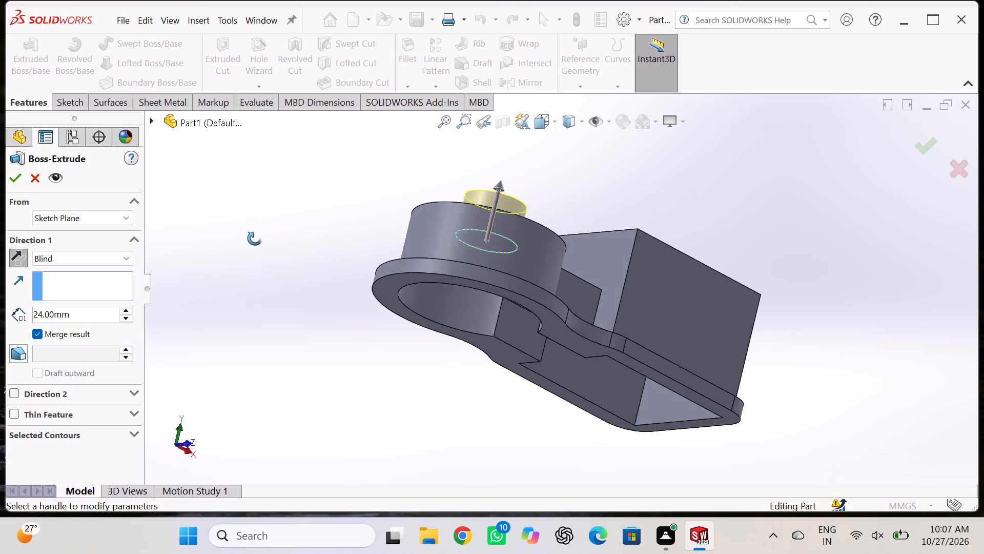
pyautogui.moveTo(255, 239); pyautogui.dragTo(250, 269, button='middle')
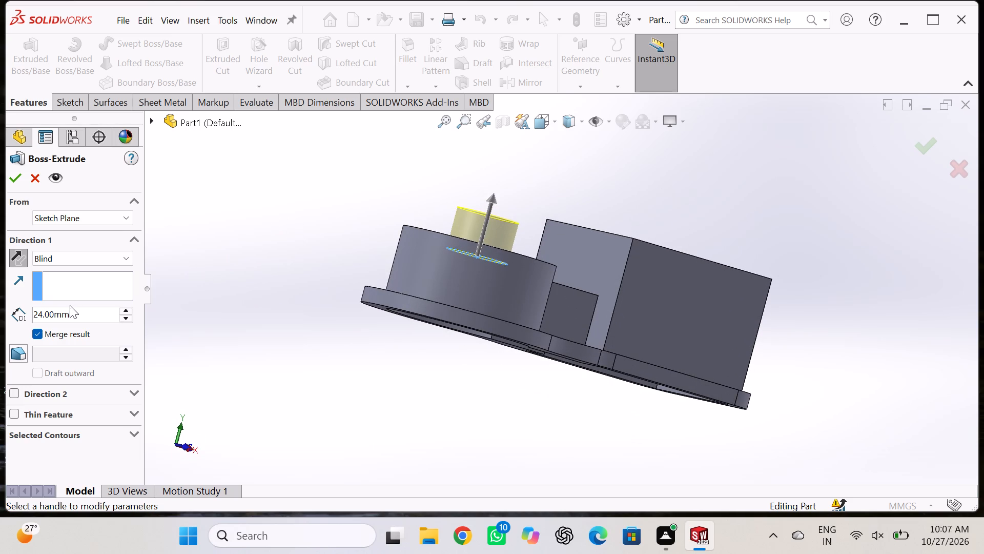
pyautogui.click(86, 319)
pyautogui.press('-')
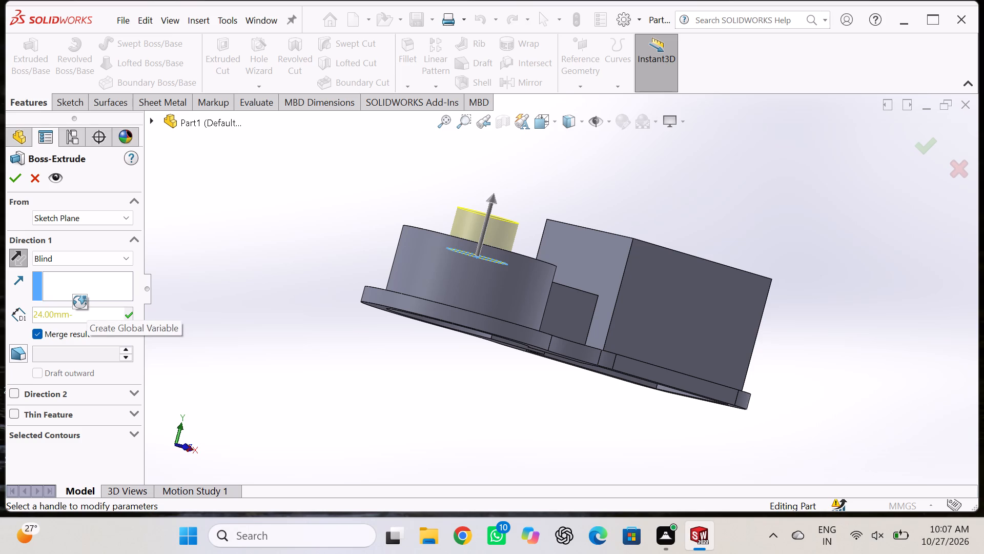
pyautogui.press('6')
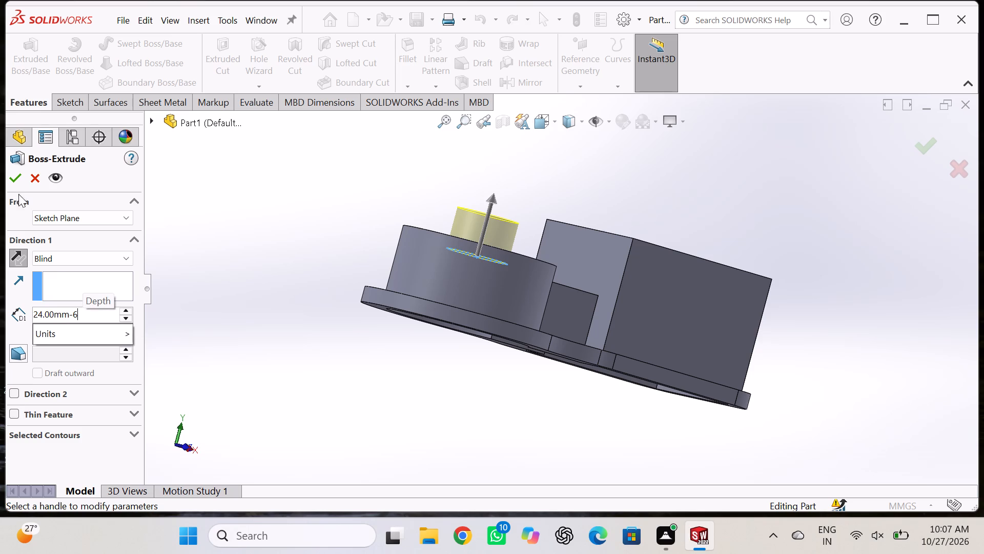
pyautogui.doubleClick(13, 171)
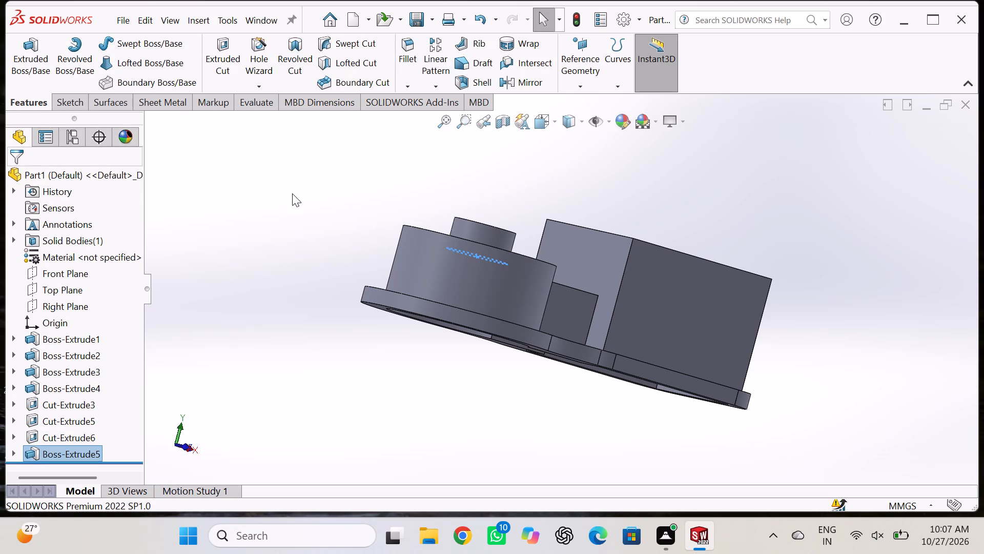
pyautogui.click(292, 193)
# Examine the small cylindrical boss on the round boss and the pockets on the opposite side of the part.
pyautogui.moveTo(288, 209); pyautogui.dragTo(234, 263, button='middle')
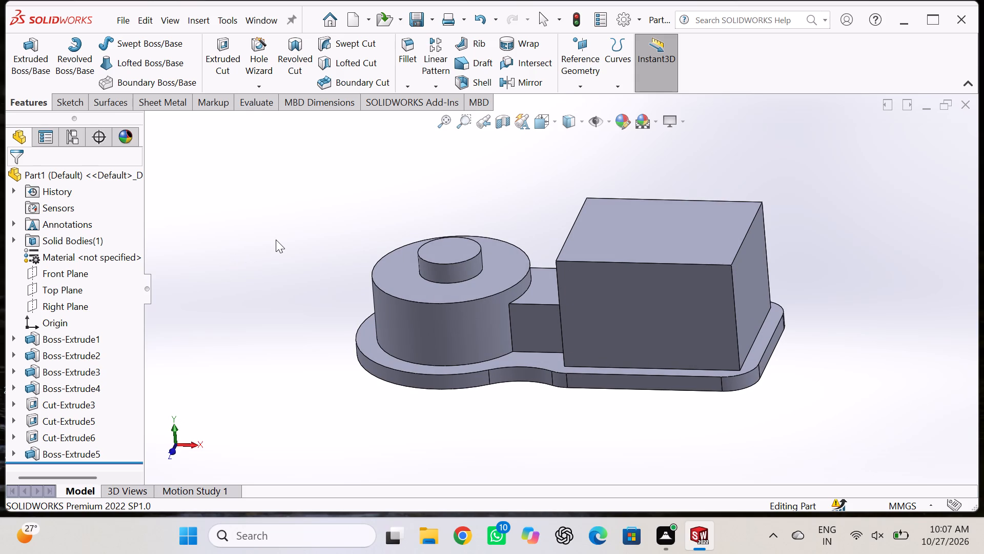
pyautogui.moveTo(279, 332); pyautogui.dragTo(292, 194, button='middle')
pyautogui.moveTo(276, 417); pyautogui.dragTo(290, 365, button='middle')
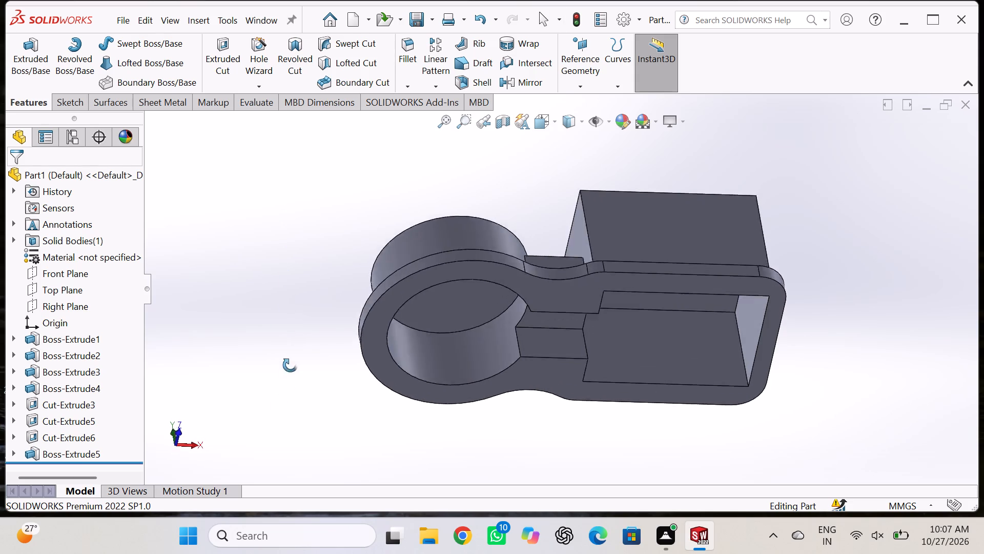
pyautogui.moveTo(290, 365); pyautogui.dragTo(284, 397, button='middle')
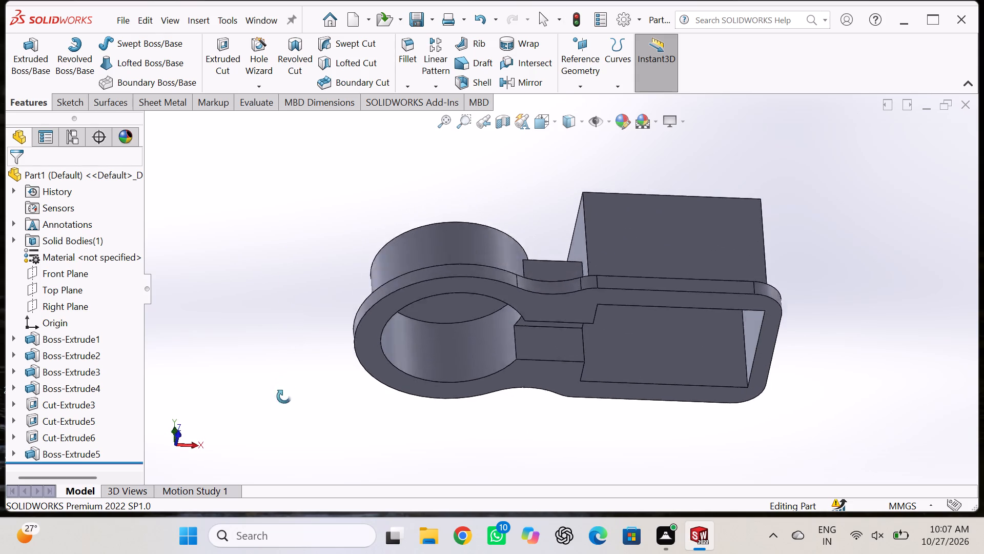
pyautogui.moveTo(284, 397); pyautogui.dragTo(270, 343, button='middle')
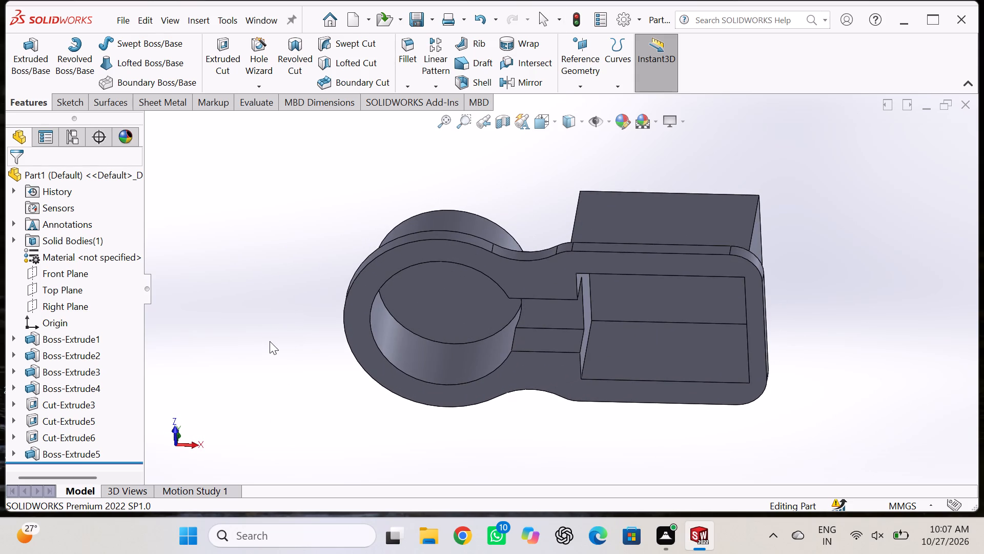
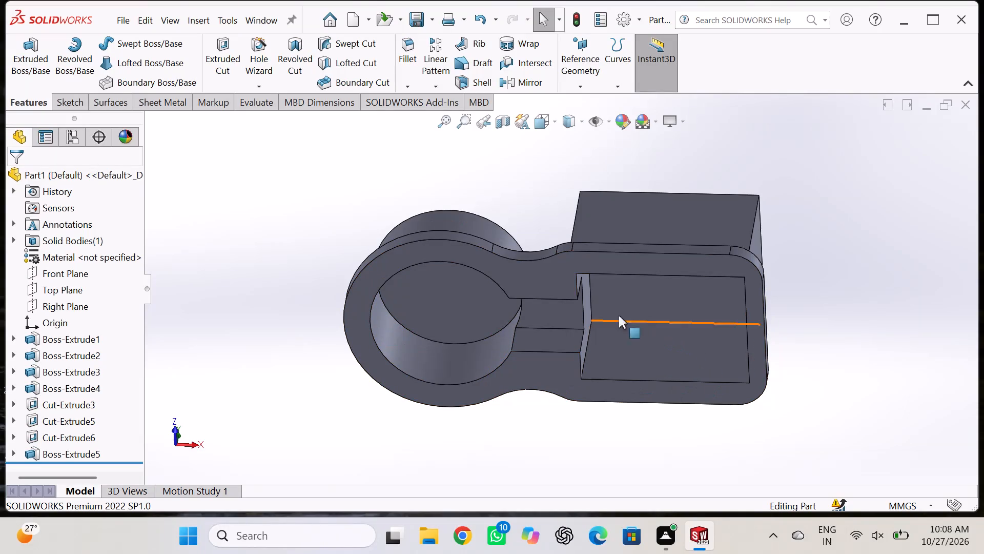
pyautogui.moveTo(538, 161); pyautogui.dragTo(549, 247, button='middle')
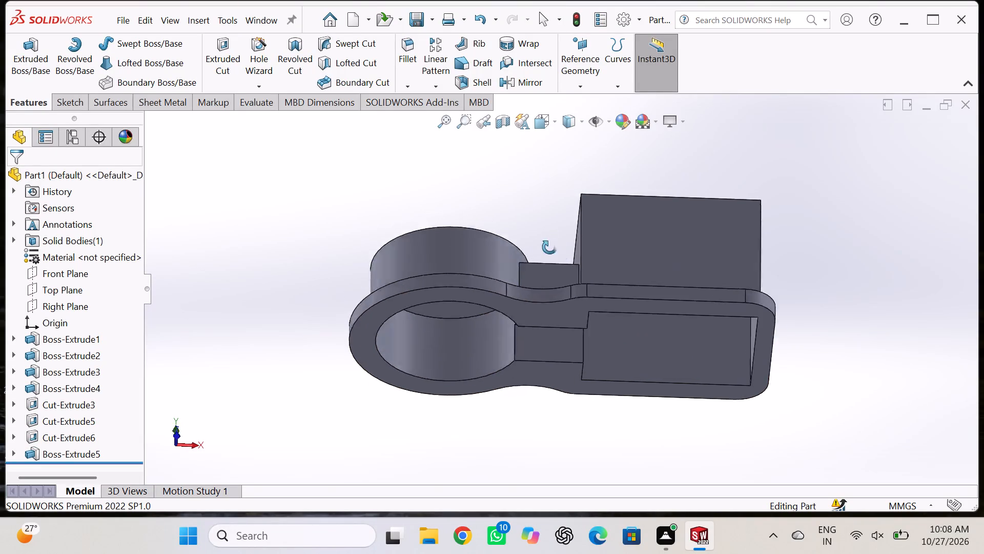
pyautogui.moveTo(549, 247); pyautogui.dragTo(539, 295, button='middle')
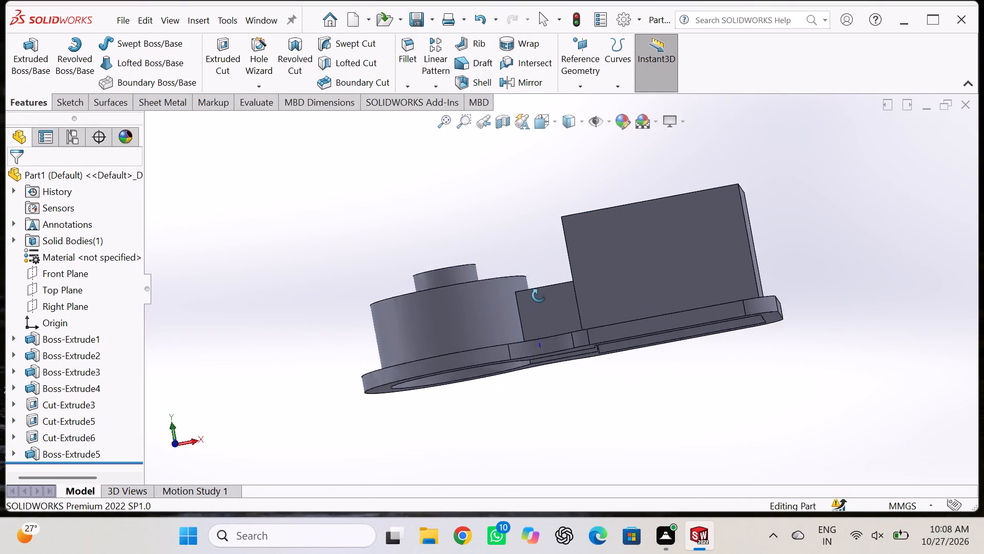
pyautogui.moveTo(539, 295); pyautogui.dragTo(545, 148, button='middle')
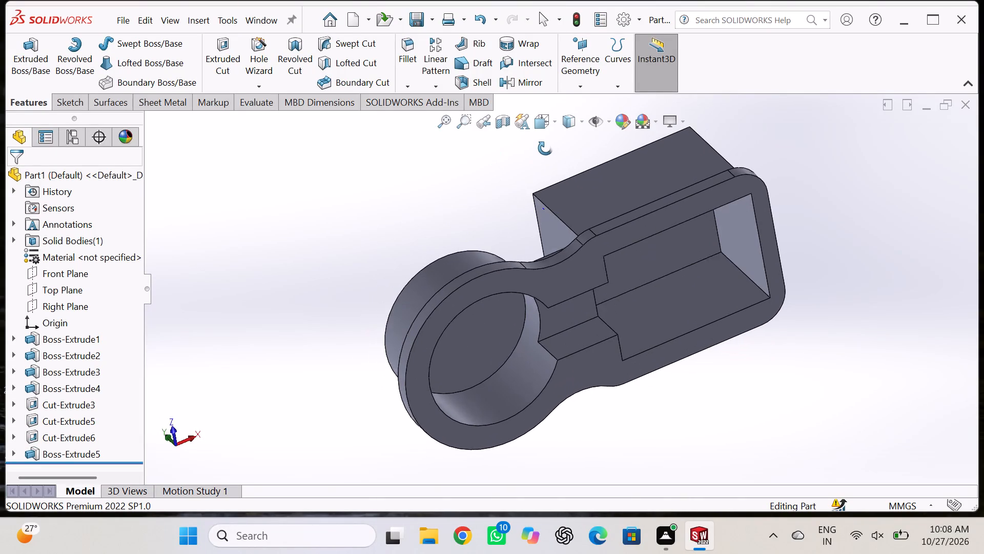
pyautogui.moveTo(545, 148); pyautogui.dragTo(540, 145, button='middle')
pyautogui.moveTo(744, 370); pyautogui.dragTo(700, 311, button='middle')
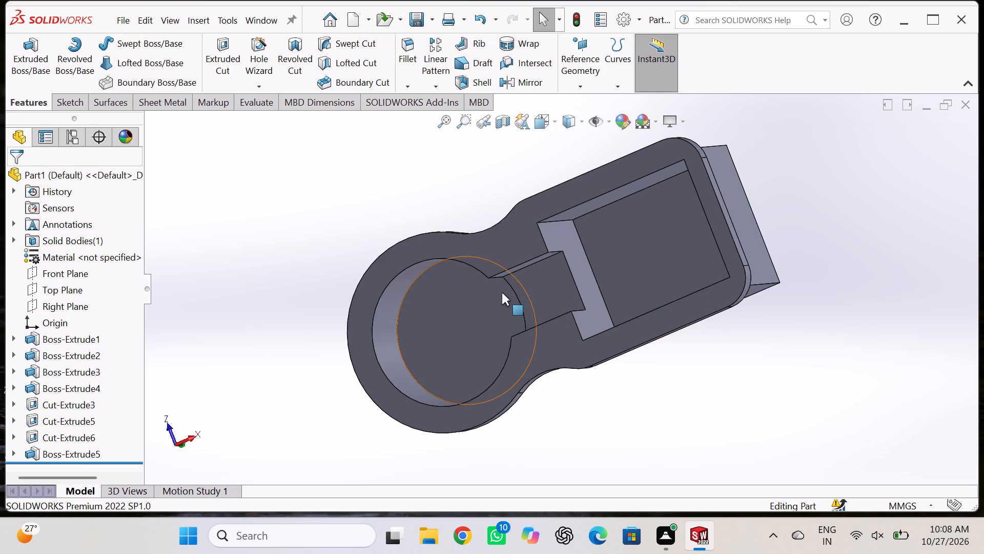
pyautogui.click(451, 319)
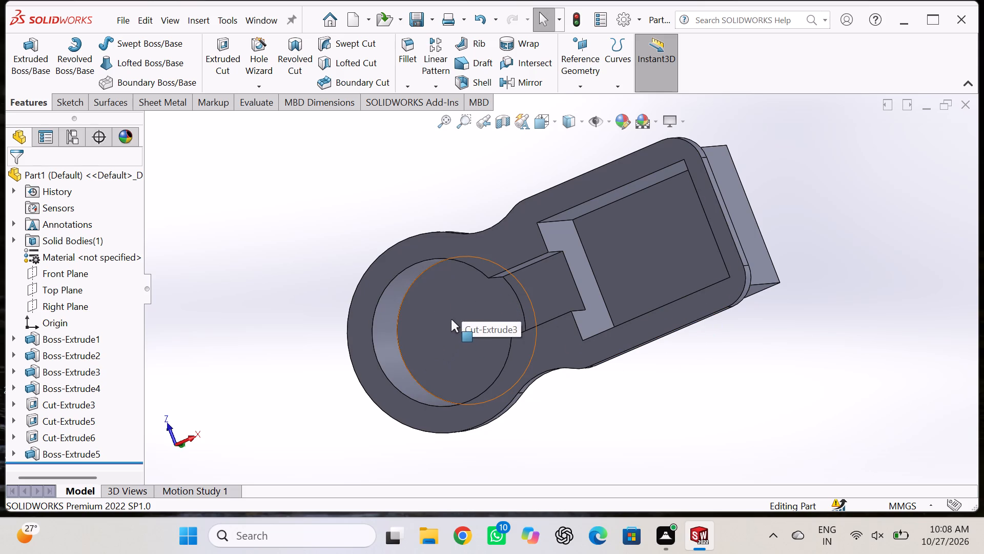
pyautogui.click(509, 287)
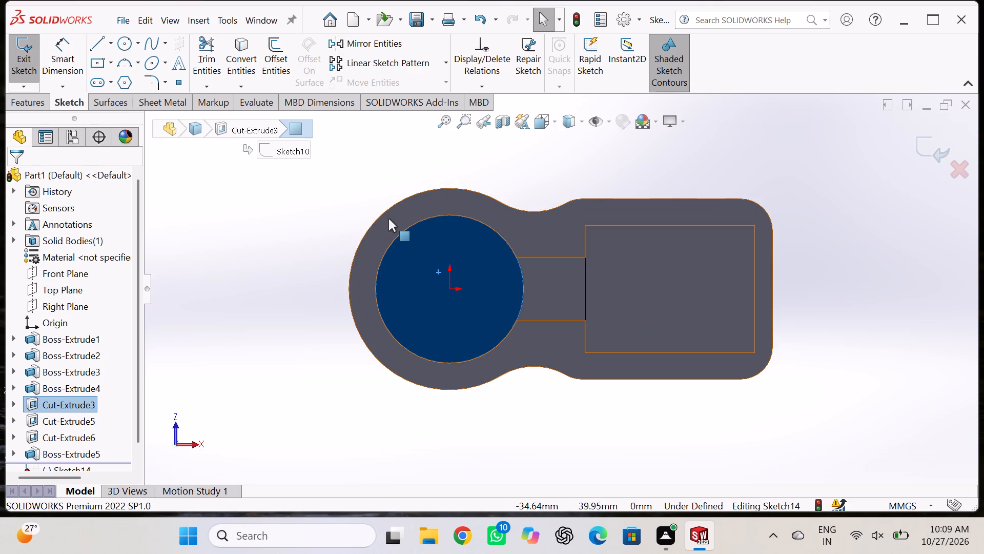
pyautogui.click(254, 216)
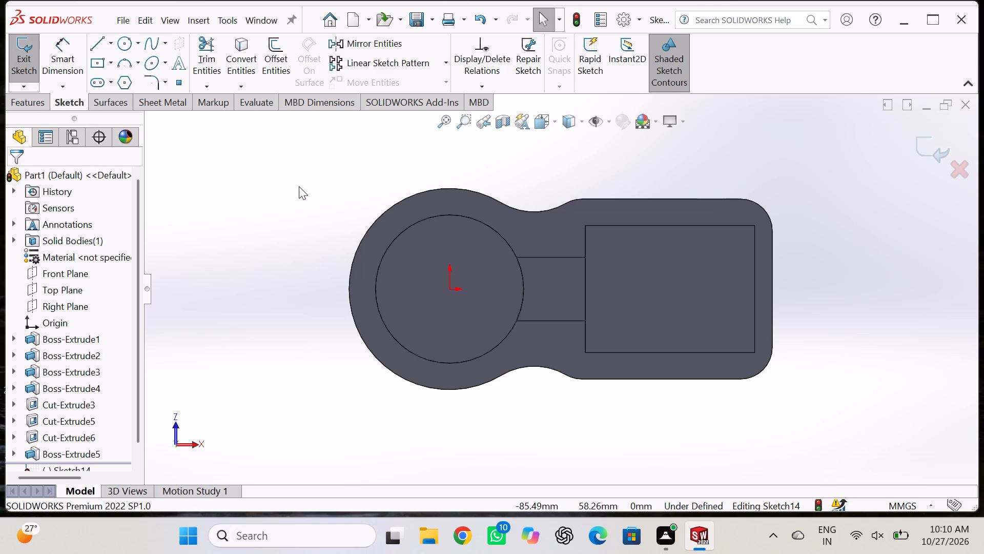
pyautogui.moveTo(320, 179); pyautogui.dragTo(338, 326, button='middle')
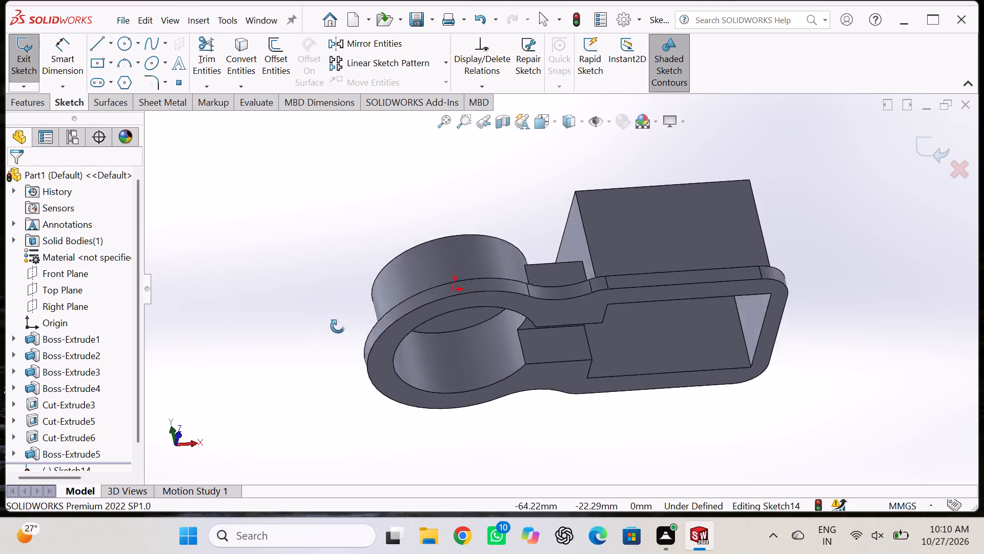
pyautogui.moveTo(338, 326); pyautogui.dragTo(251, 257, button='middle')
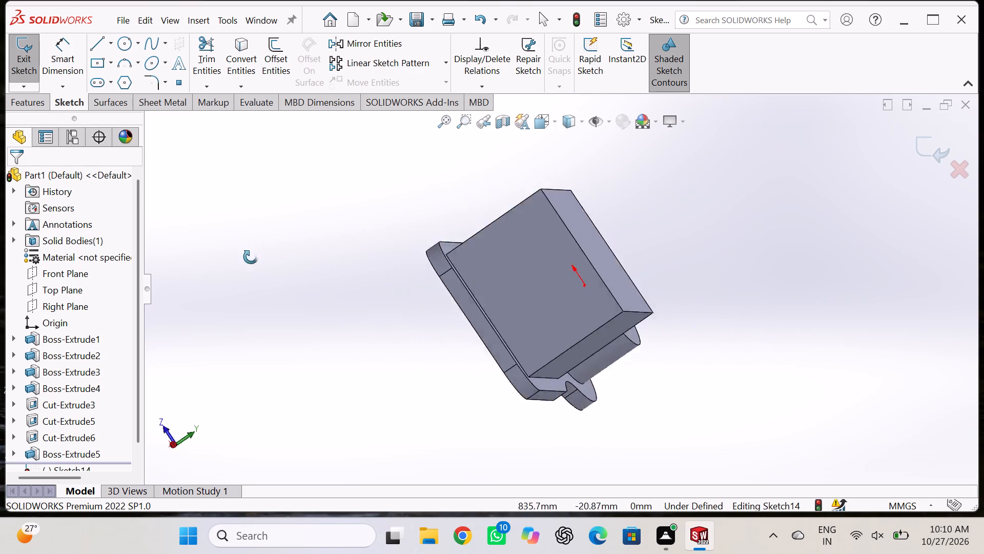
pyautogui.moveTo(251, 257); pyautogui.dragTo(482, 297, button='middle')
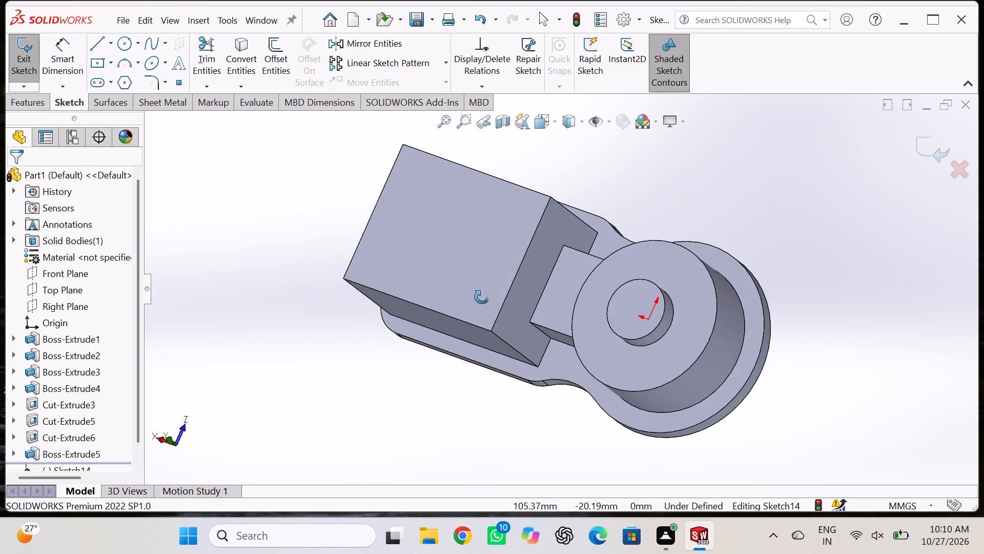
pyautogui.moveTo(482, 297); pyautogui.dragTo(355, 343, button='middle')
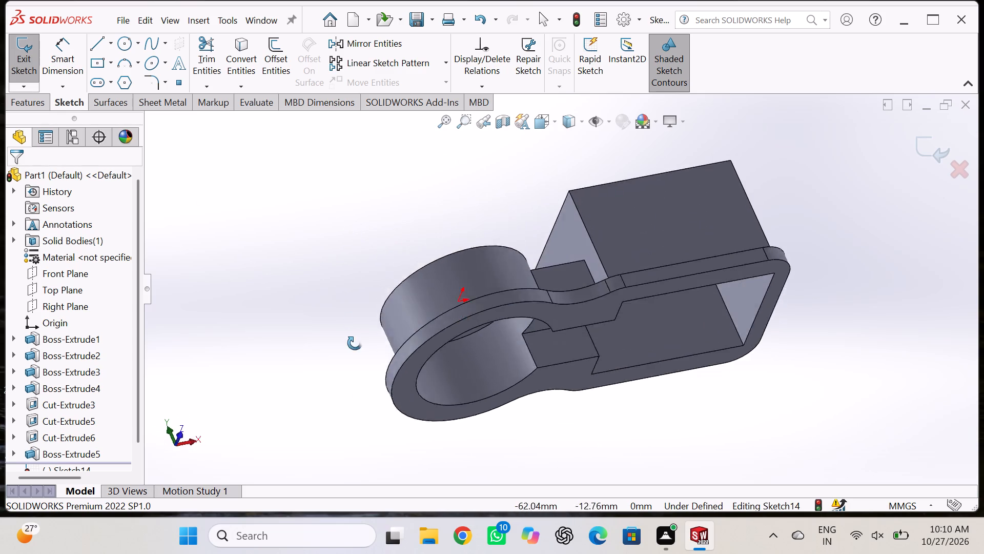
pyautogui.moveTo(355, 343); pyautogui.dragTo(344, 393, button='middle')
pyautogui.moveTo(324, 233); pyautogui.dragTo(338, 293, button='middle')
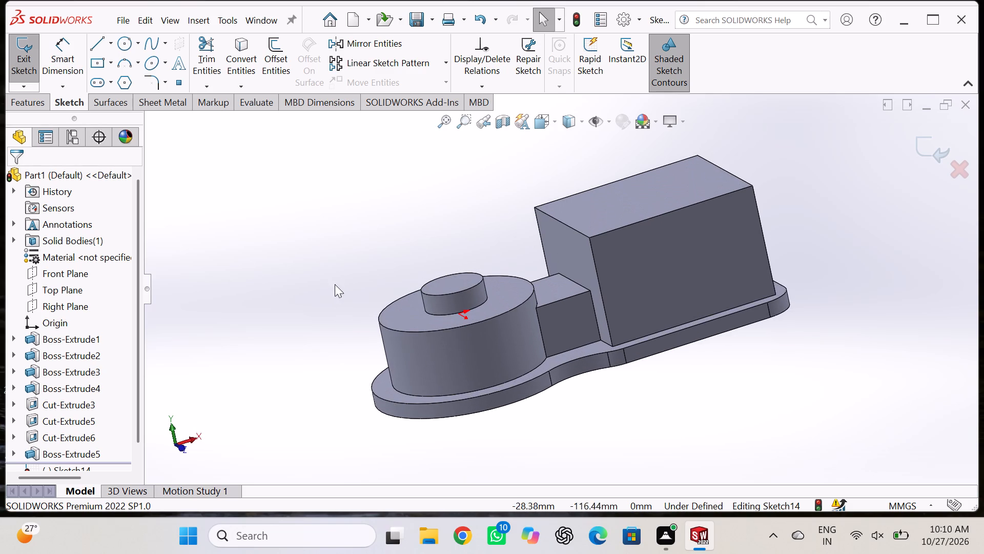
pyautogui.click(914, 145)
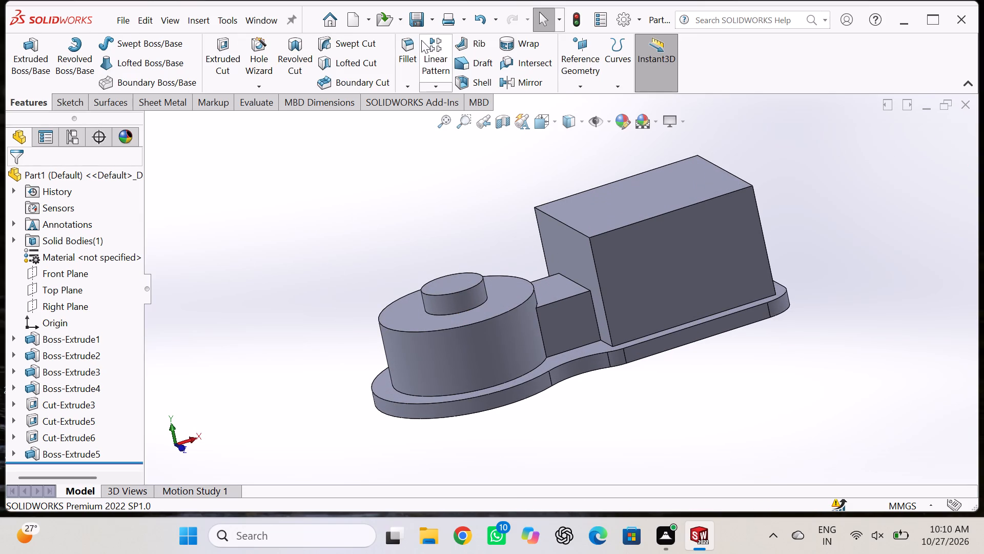
# Start a 9 mm fillet on one side's base edges of the round boss, web and rectangular boss, including the short edge beside the web.
pyautogui.click(407, 47)
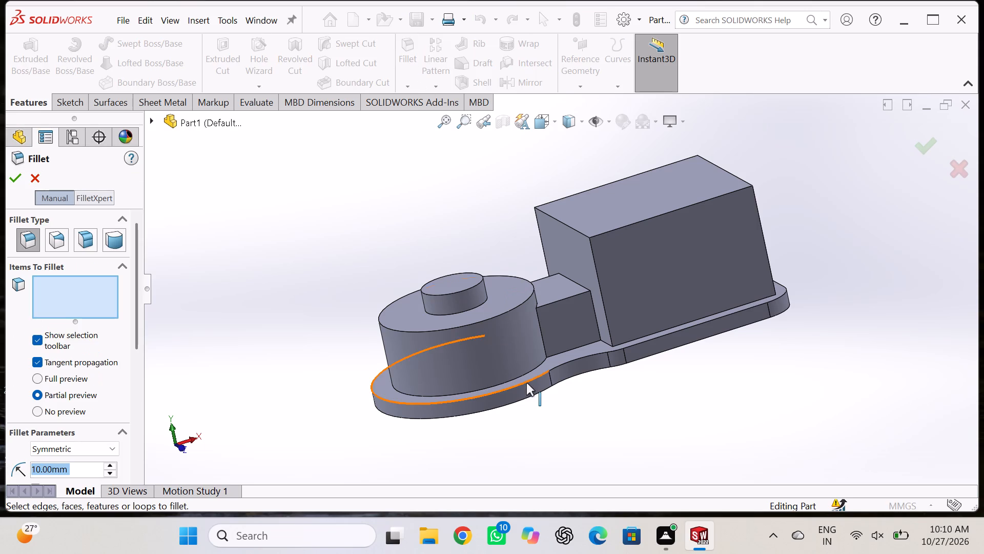
pyautogui.click(524, 374)
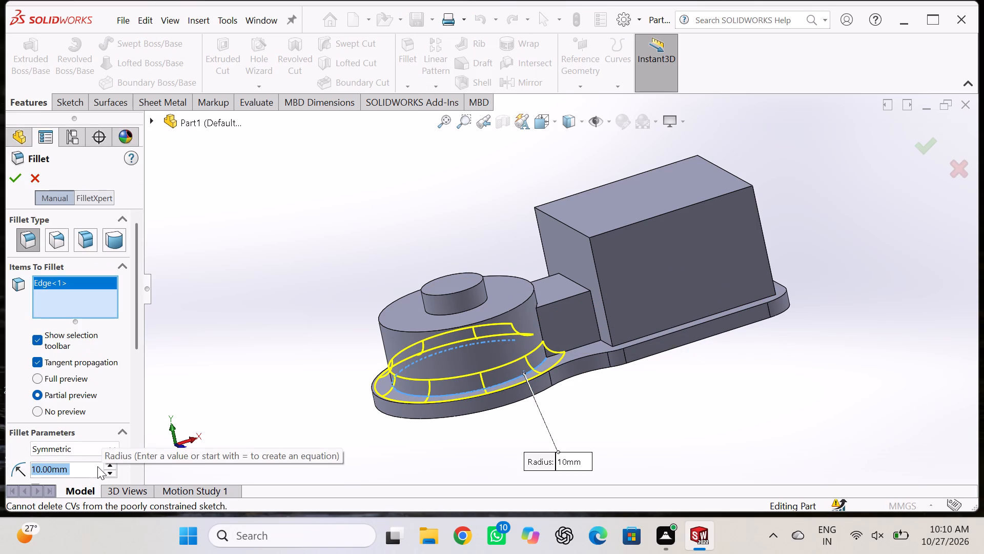
pyautogui.press('9')
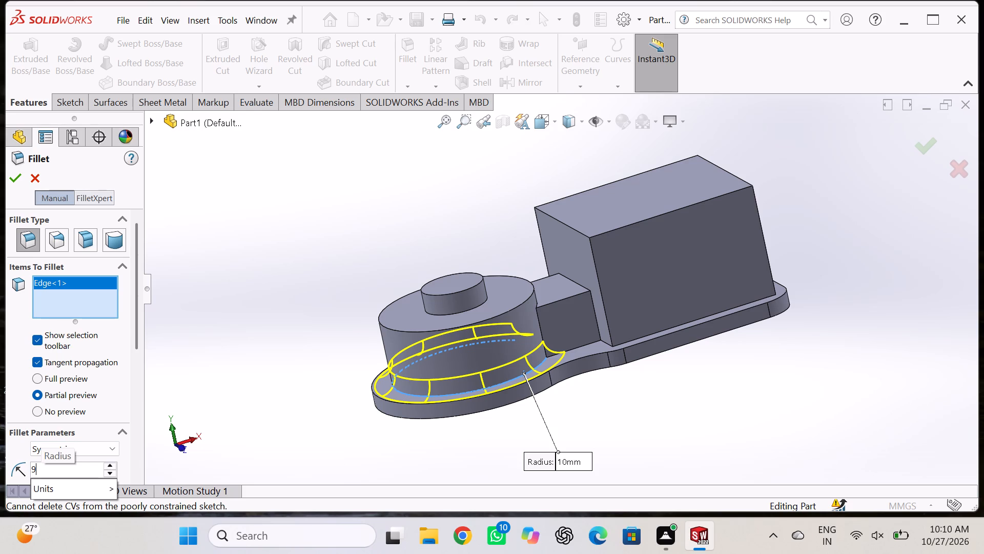
pyautogui.click(586, 345)
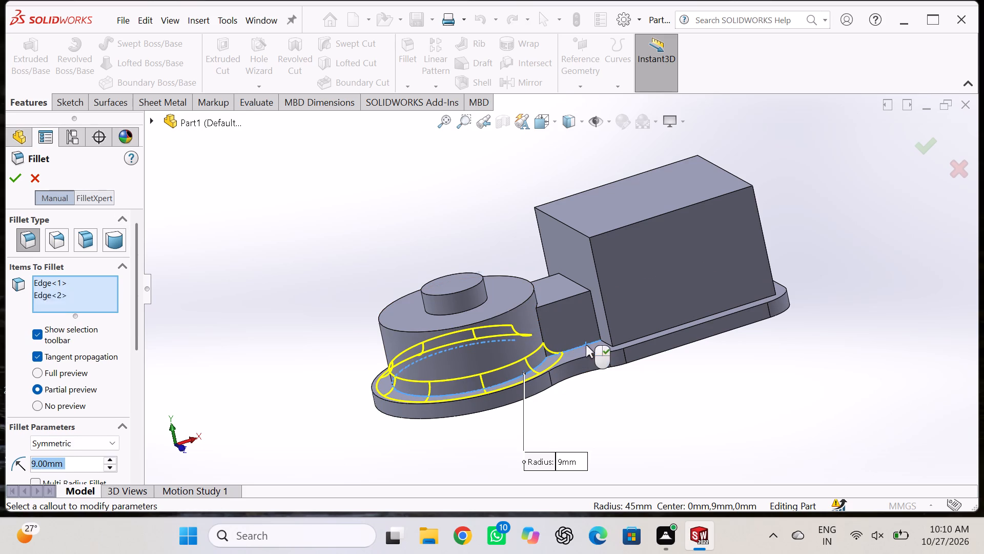
pyautogui.click(628, 342)
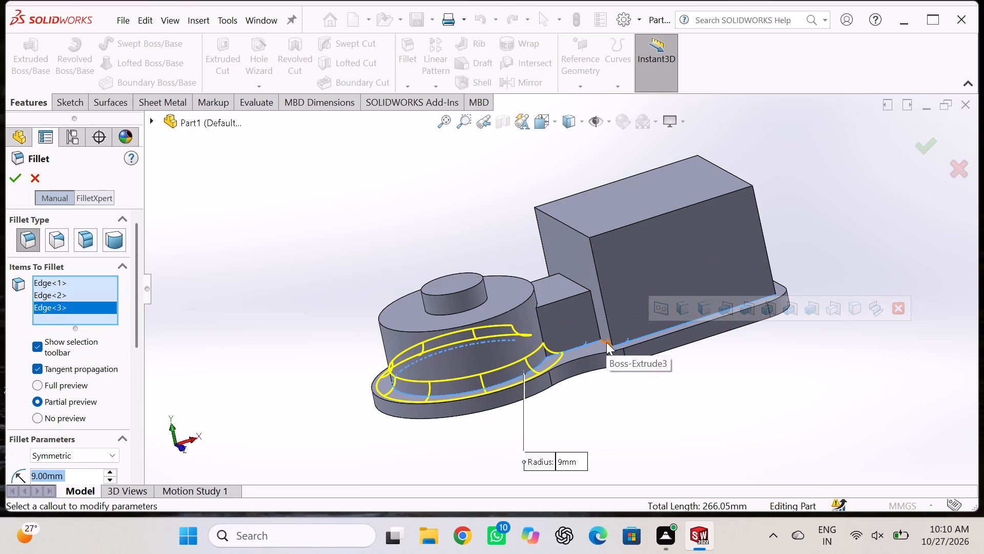
pyautogui.click(606, 342)
# Add the rectangular boss's end and remaining base edges, plus the web's opposite base edge, to the 9 mm fillet.
pyautogui.moveTo(773, 373); pyautogui.dragTo(723, 410, button='middle')
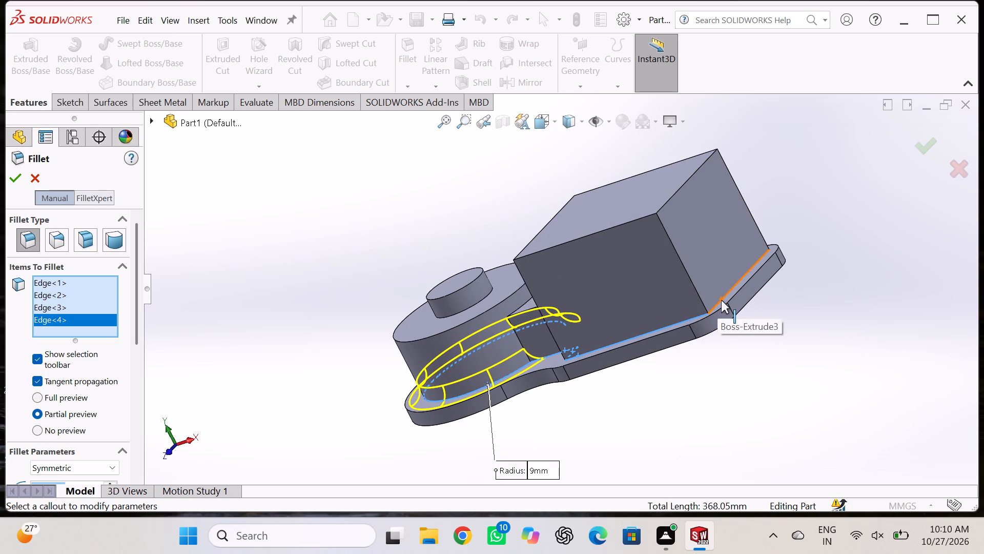
pyautogui.click(721, 300)
pyautogui.moveTo(796, 286); pyautogui.dragTo(772, 332, button='middle')
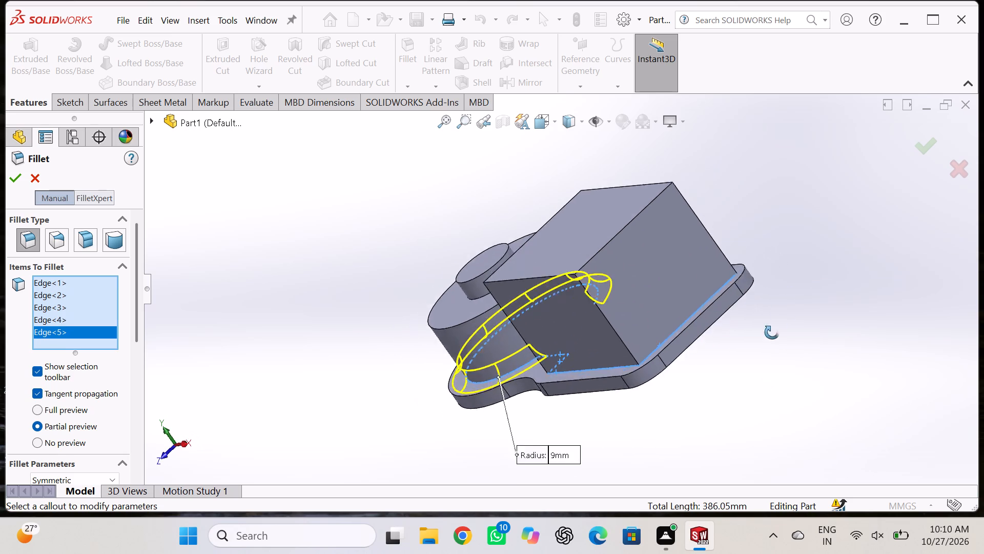
pyautogui.moveTo(772, 332); pyautogui.dragTo(764, 377, button='middle')
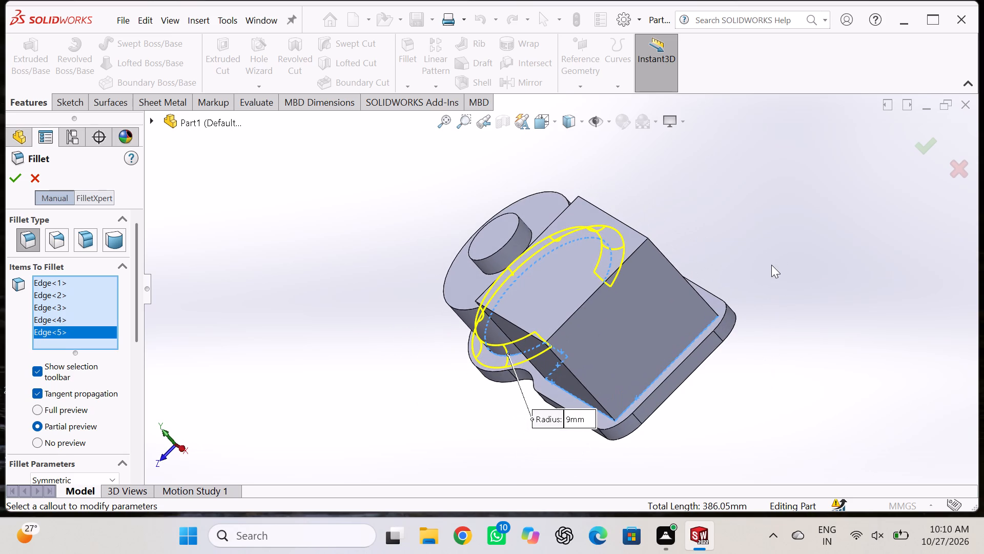
pyautogui.moveTo(771, 265); pyautogui.dragTo(764, 284, button='middle')
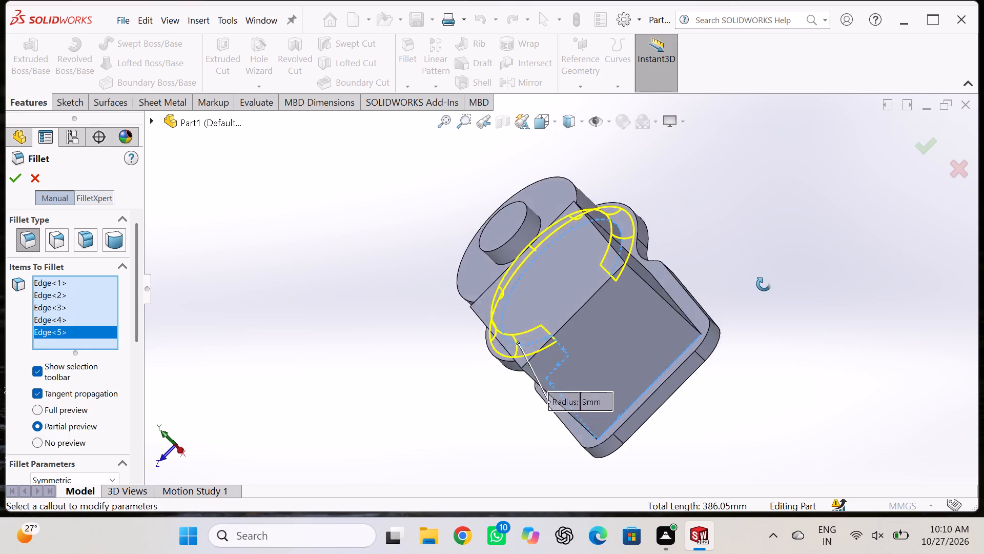
pyautogui.moveTo(764, 284); pyautogui.dragTo(748, 357, button='middle')
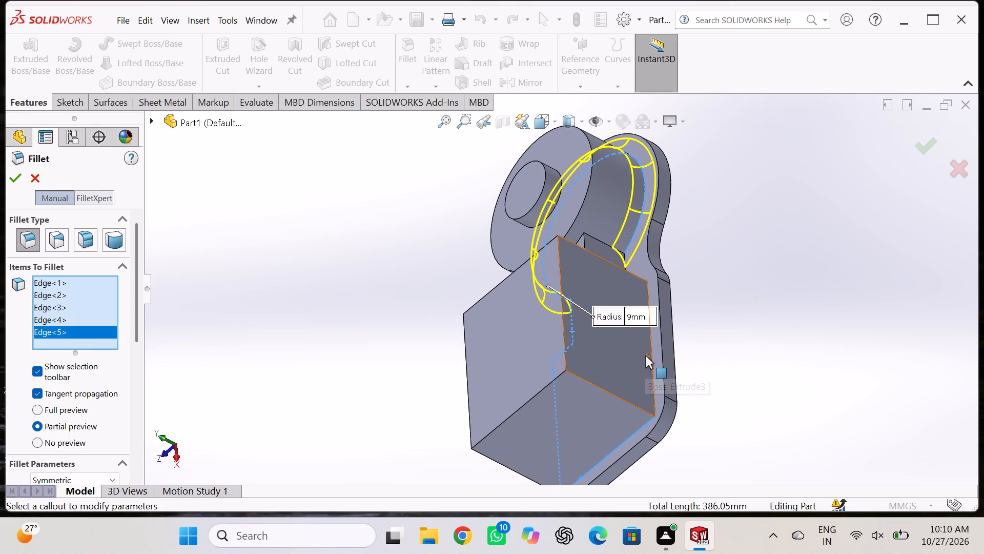
pyautogui.click(652, 359)
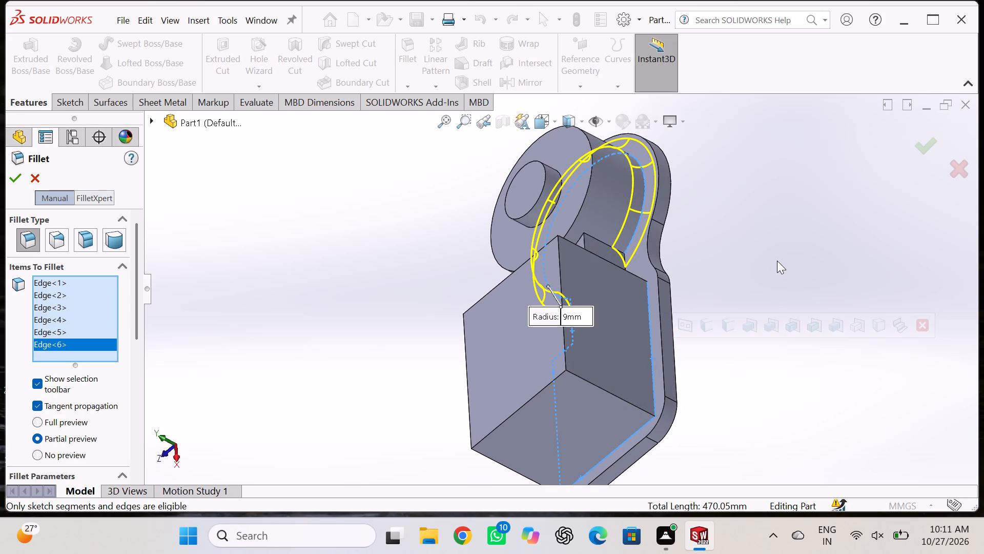
pyautogui.moveTo(777, 261); pyautogui.dragTo(758, 418, button='middle')
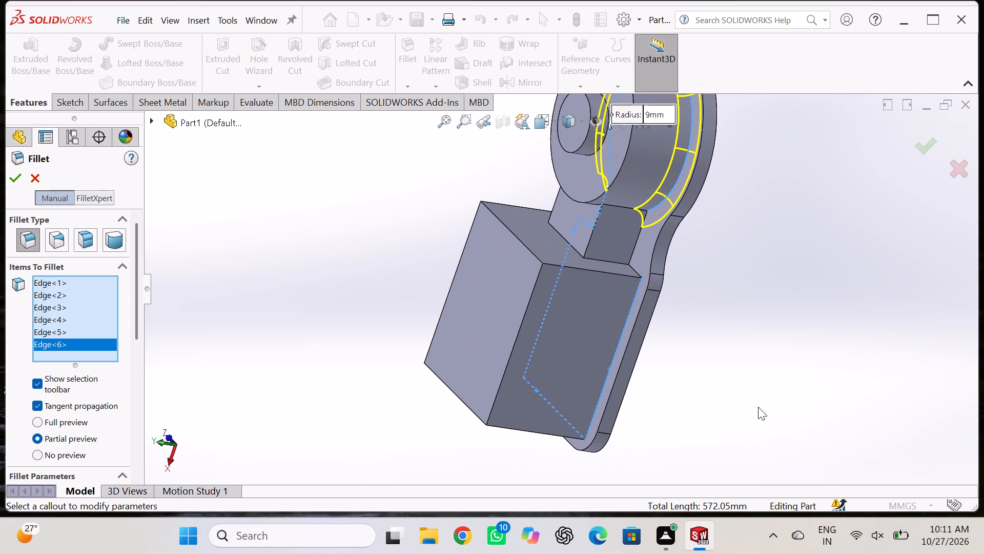
pyautogui.moveTo(745, 252); pyautogui.dragTo(755, 307, button='middle')
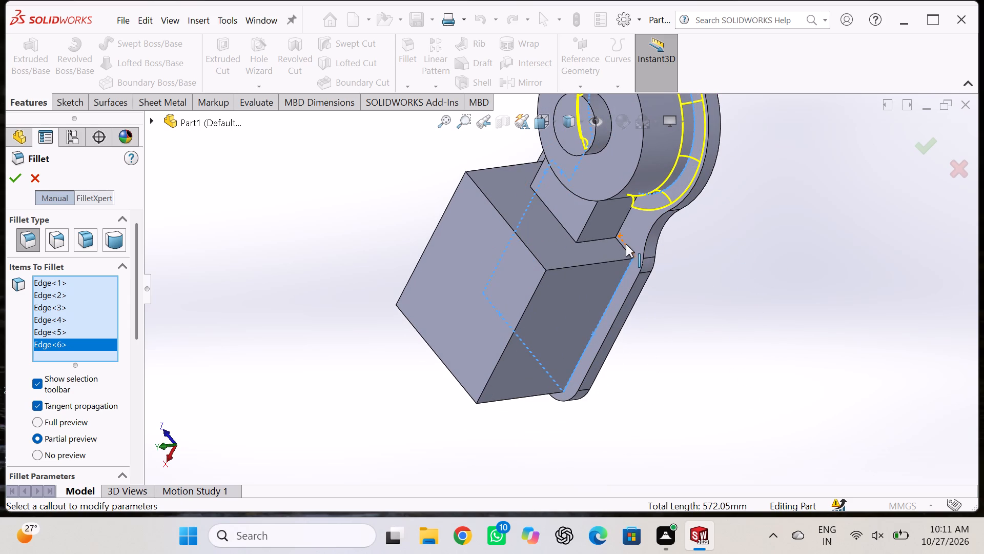
pyautogui.click(624, 247)
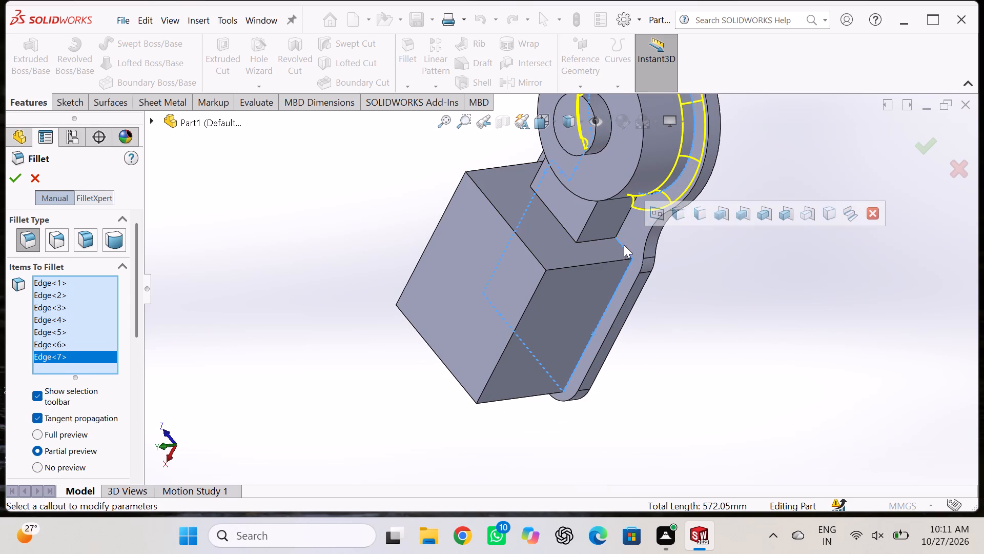
pyautogui.click(624, 223)
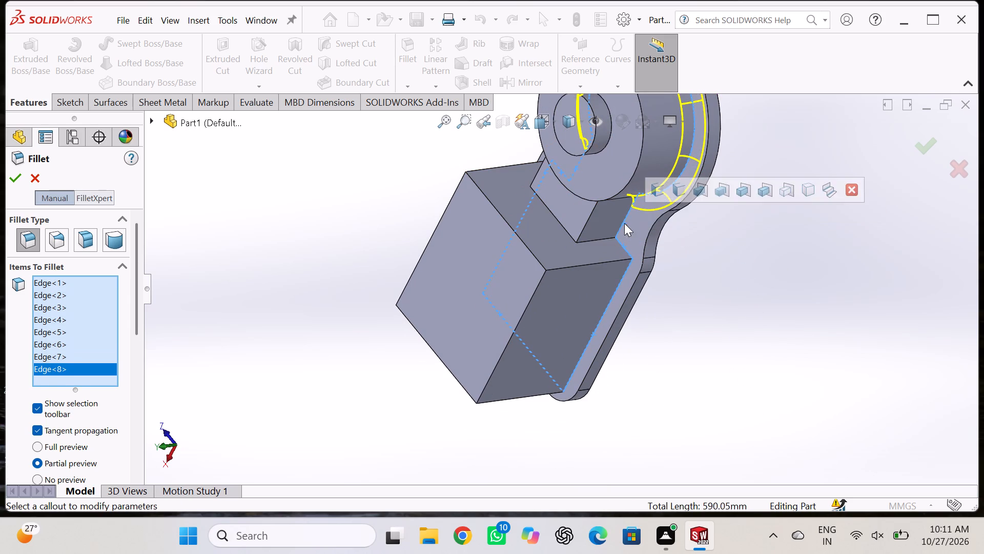
# Add the vertical and top edges where the web meets the rectangular boss to the fillet selection.
pyautogui.moveTo(719, 270); pyautogui.dragTo(722, 219, button='middle')
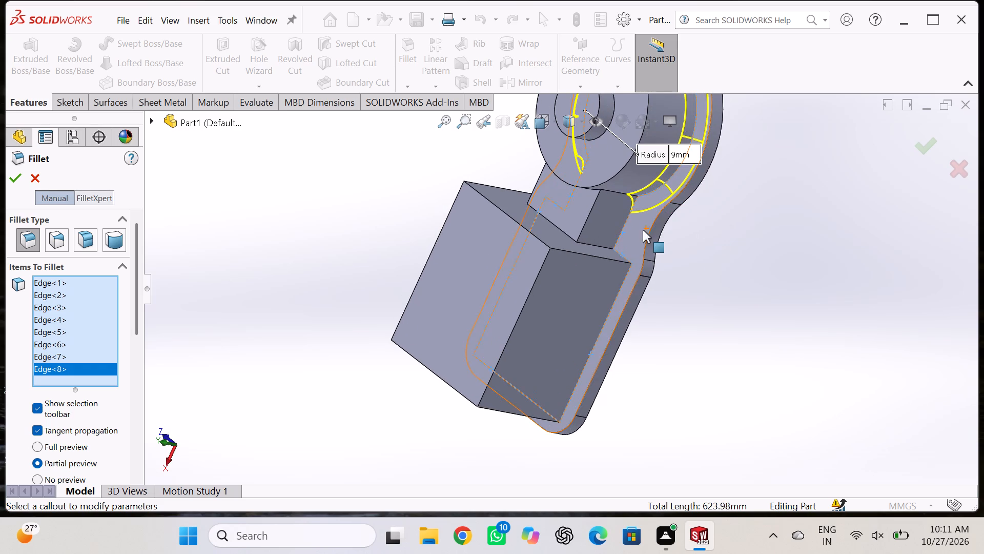
pyautogui.click(596, 246)
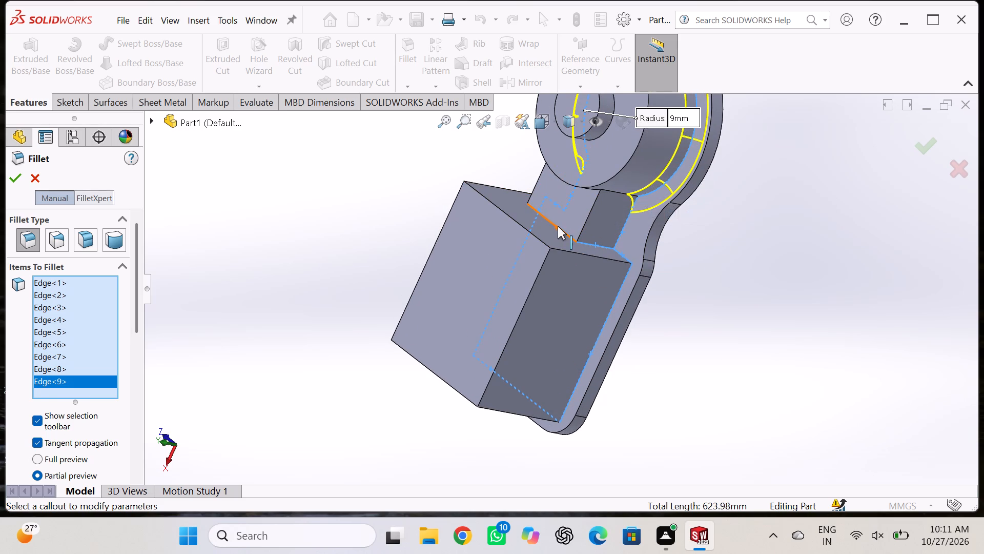
pyautogui.click(558, 226)
# Add the web's two side edges and curved top edge at the round boss, plus its remaining side edge at the rectangular boss, to the fillet.
pyautogui.moveTo(697, 237); pyautogui.dragTo(758, 307, button='middle')
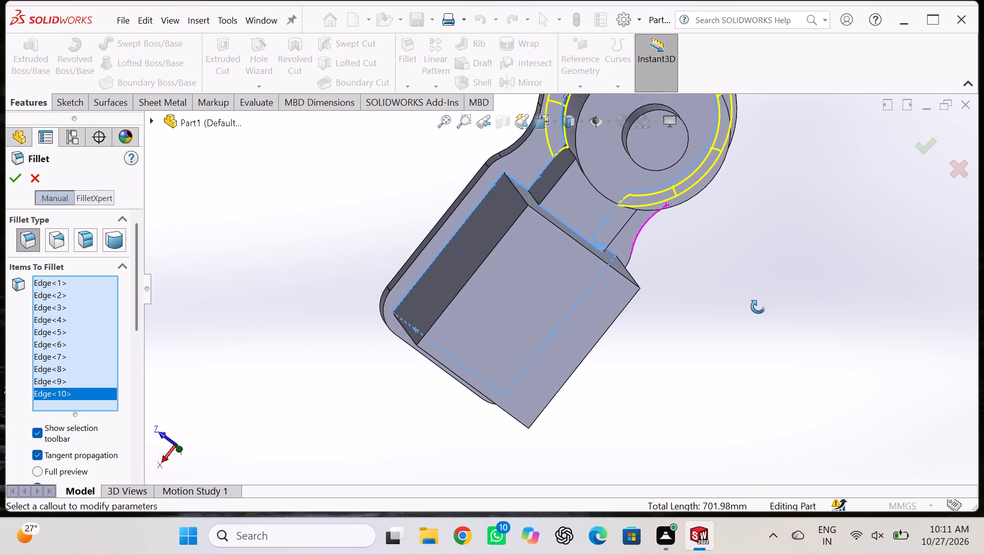
pyautogui.moveTo(758, 307); pyautogui.dragTo(748, 224, button='middle')
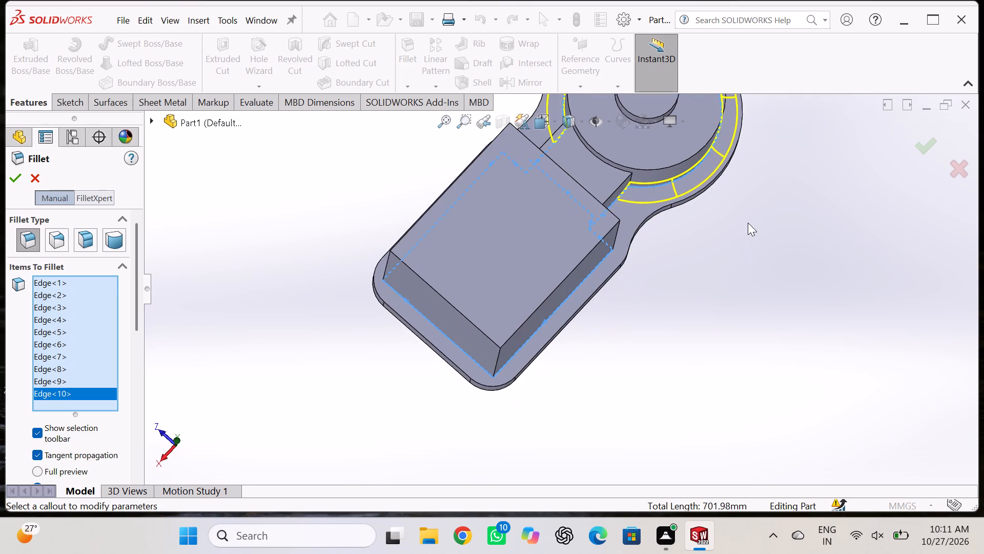
pyautogui.scroll(3, 746, 223)
pyautogui.moveTo(713, 307); pyautogui.dragTo(711, 253, button='middle')
pyautogui.middleClick(711, 253)
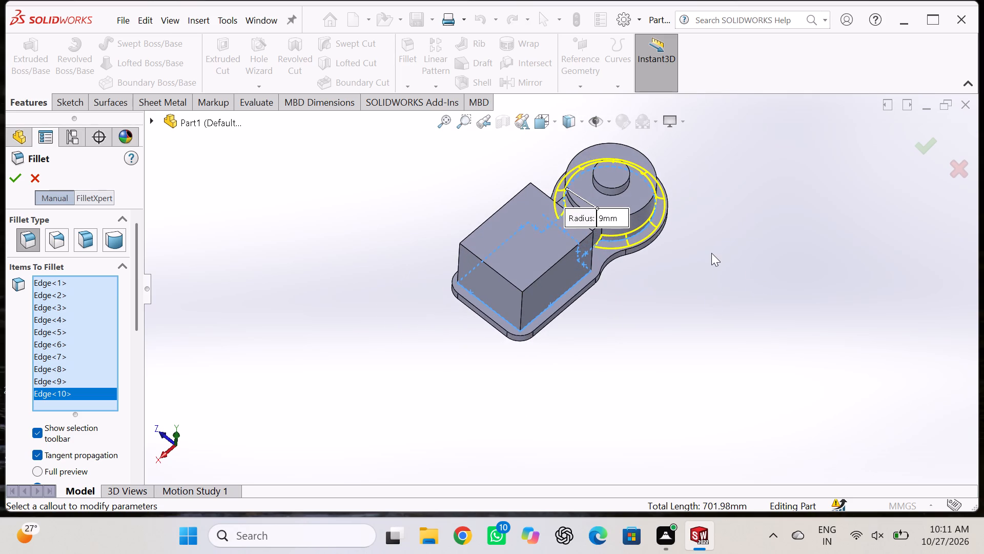
pyautogui.scroll(-4, 708, 253)
pyautogui.scroll(-4, 458, 169)
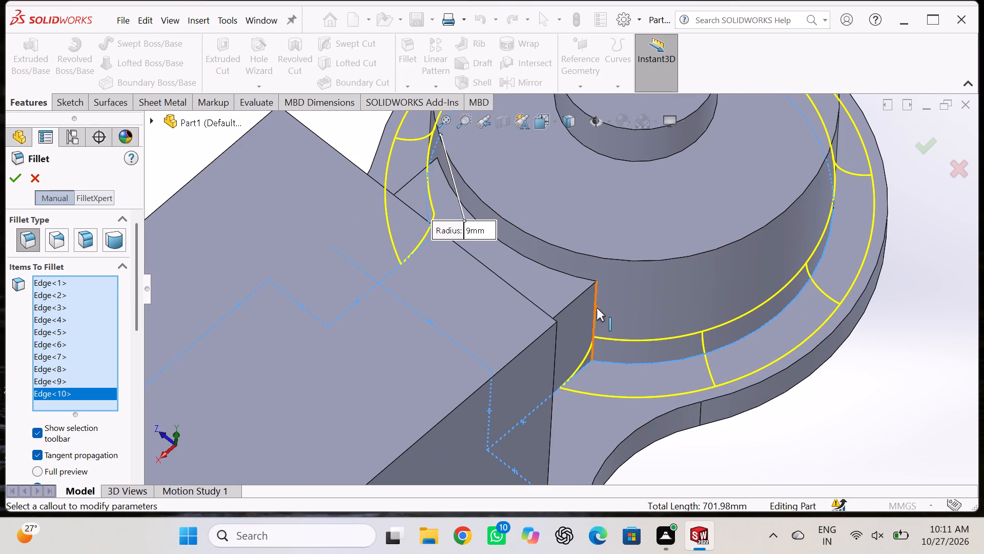
pyautogui.click(594, 306)
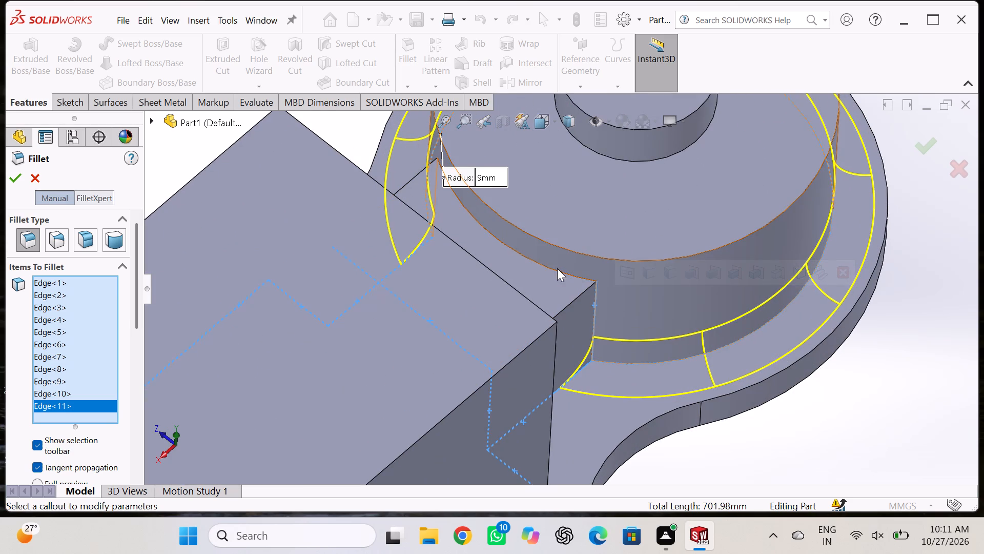
pyautogui.click(558, 270)
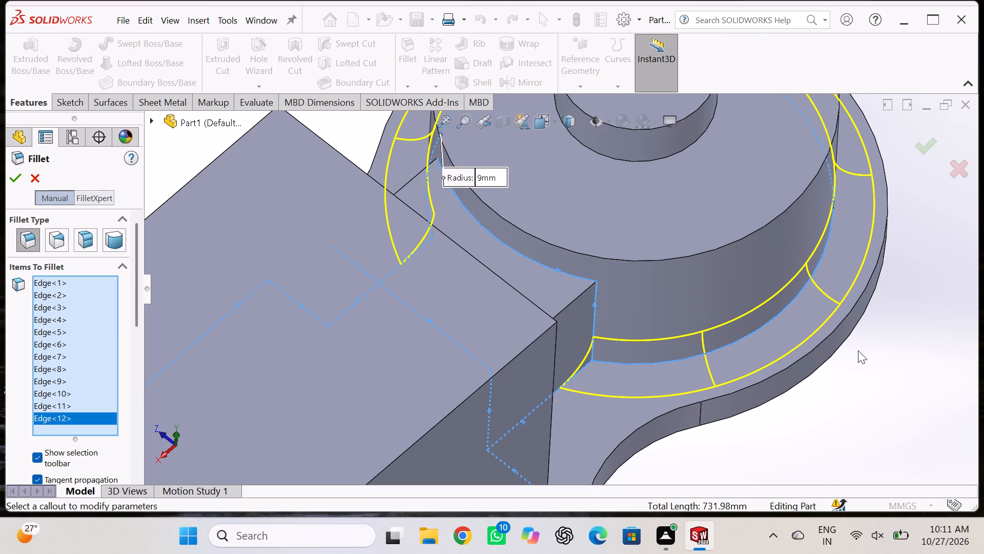
pyautogui.moveTo(867, 352); pyautogui.dragTo(911, 415, button='middle')
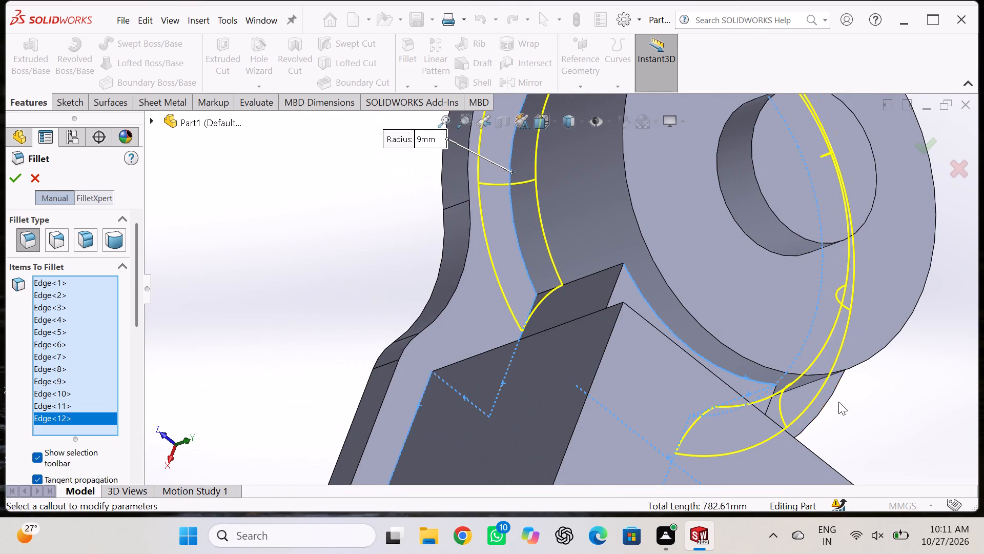
pyautogui.moveTo(364, 222); pyautogui.dragTo(375, 355, button='middle')
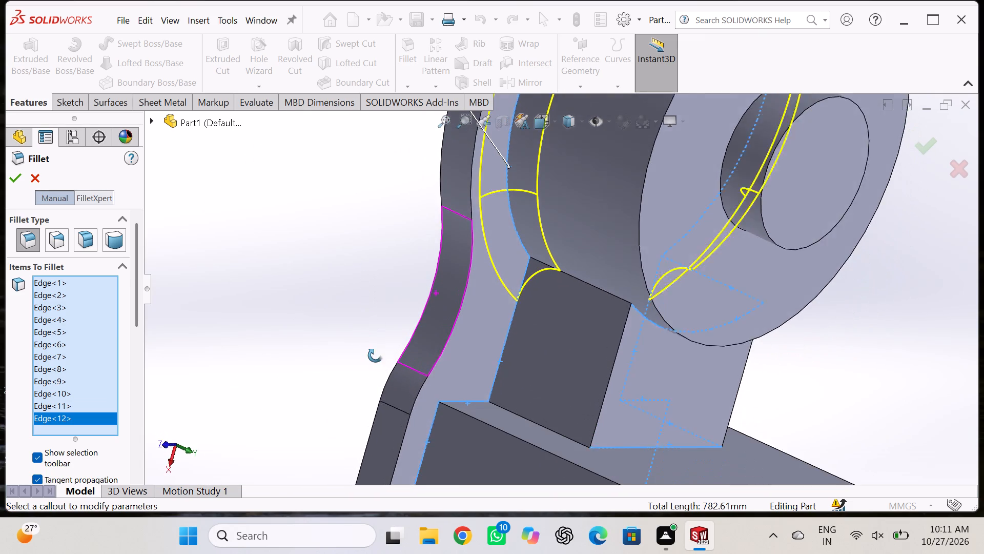
pyautogui.moveTo(375, 355); pyautogui.dragTo(376, 364, button='middle')
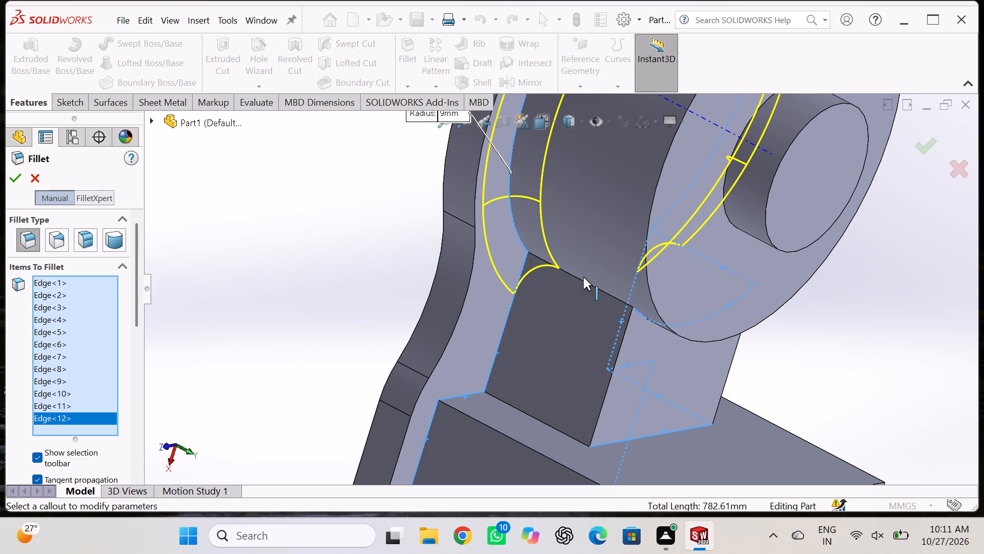
pyautogui.click(583, 281)
pyautogui.moveTo(324, 307); pyautogui.dragTo(288, 271, button='middle')
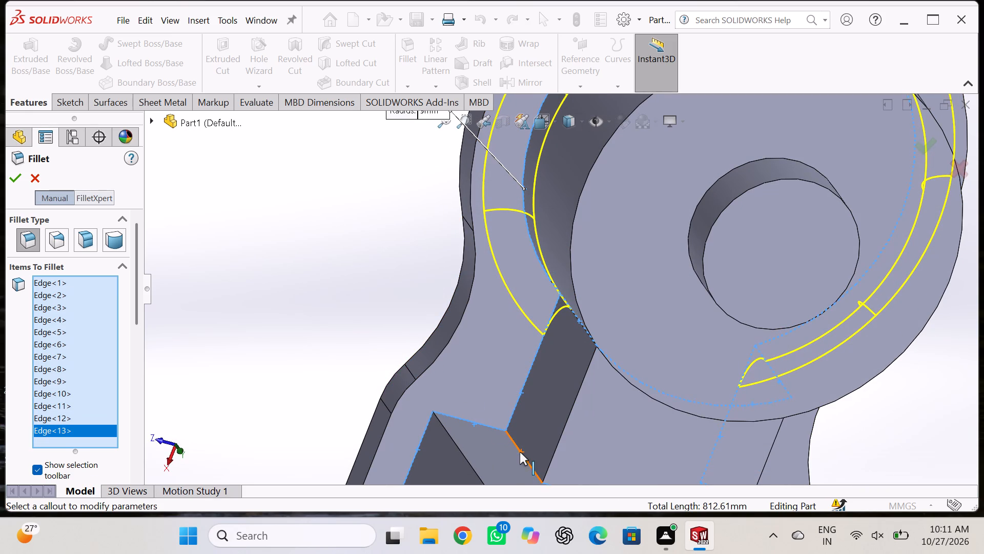
pyautogui.click(520, 453)
# Set the fillet radius to 3 mm and apply it to the selected boss and web edges.
pyautogui.scroll(3, 357, 304)
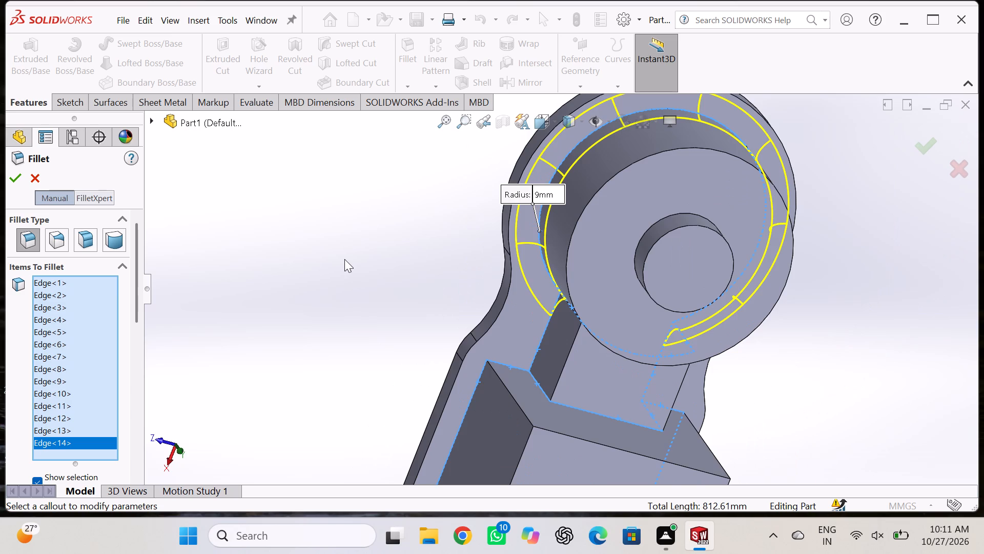
pyautogui.moveTo(345, 259); pyautogui.dragTo(322, 256, button='middle')
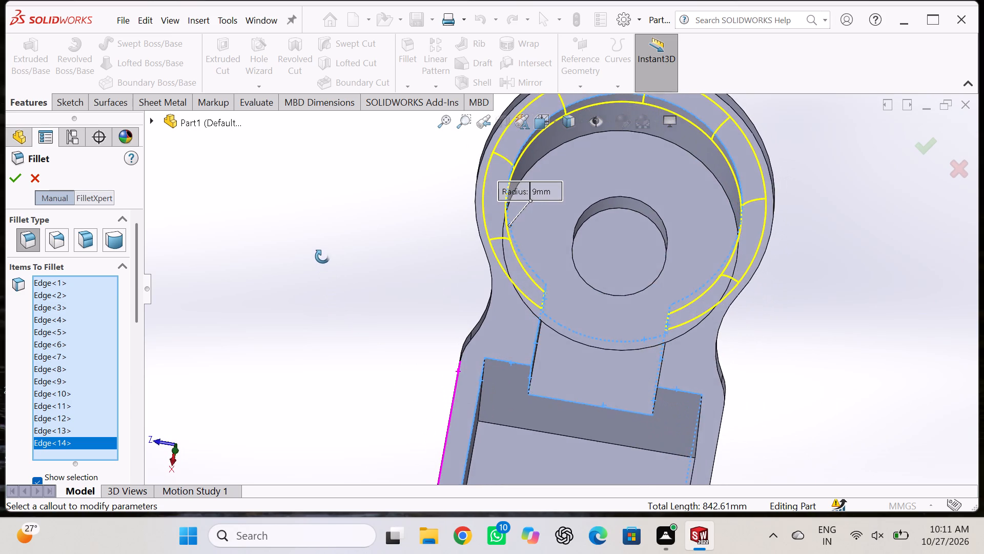
pyautogui.moveTo(322, 256); pyautogui.dragTo(348, 221, button='middle')
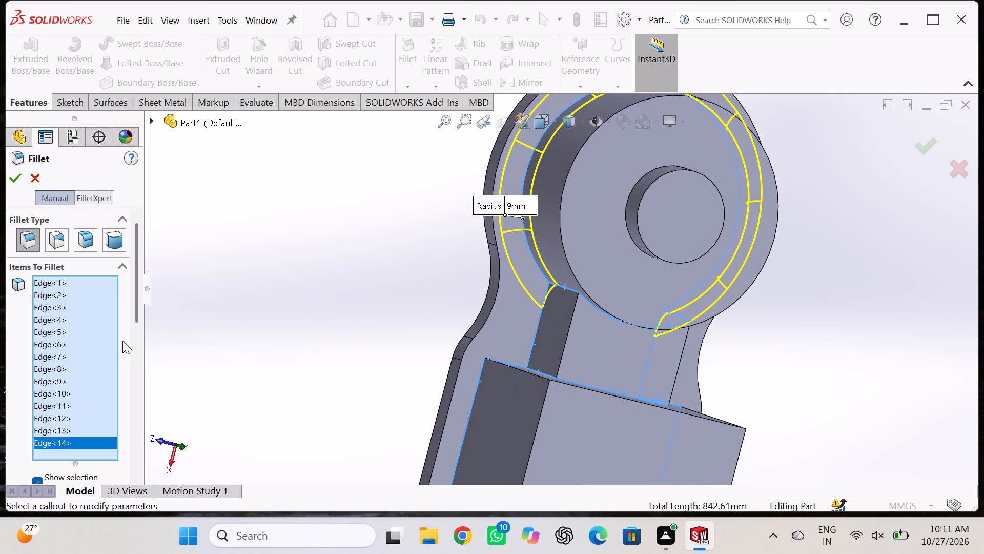
pyautogui.scroll(-3, 133, 312)
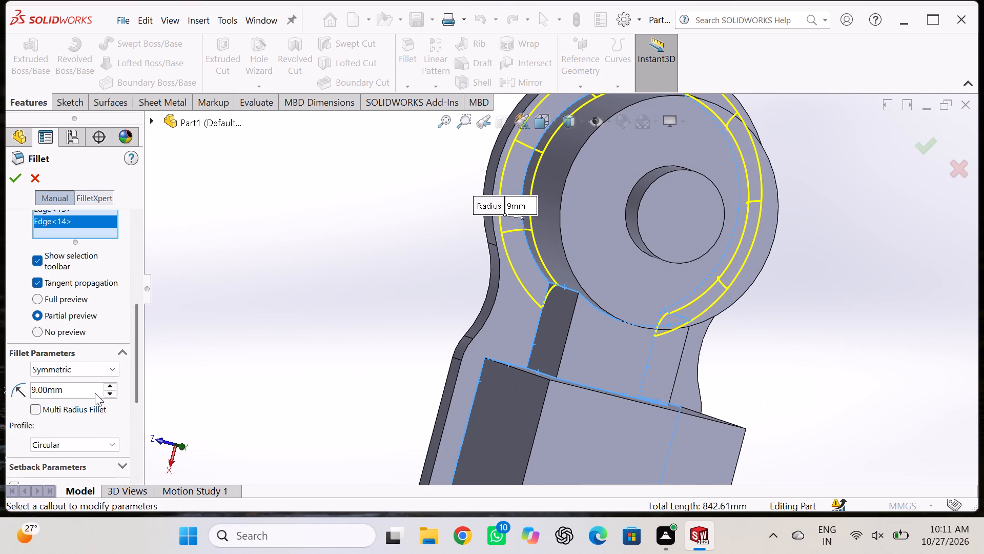
pyautogui.doubleClick(95, 393)
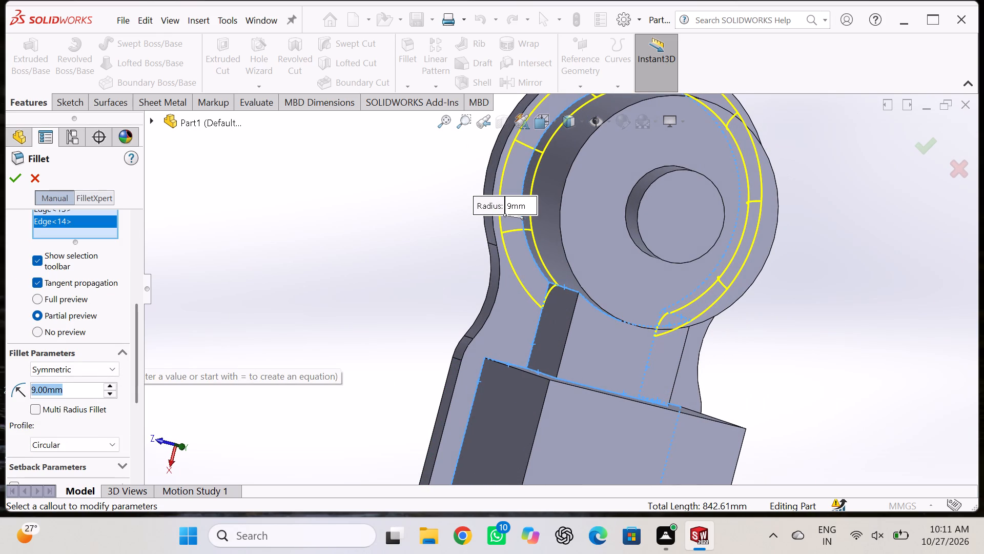
pyautogui.press('6')
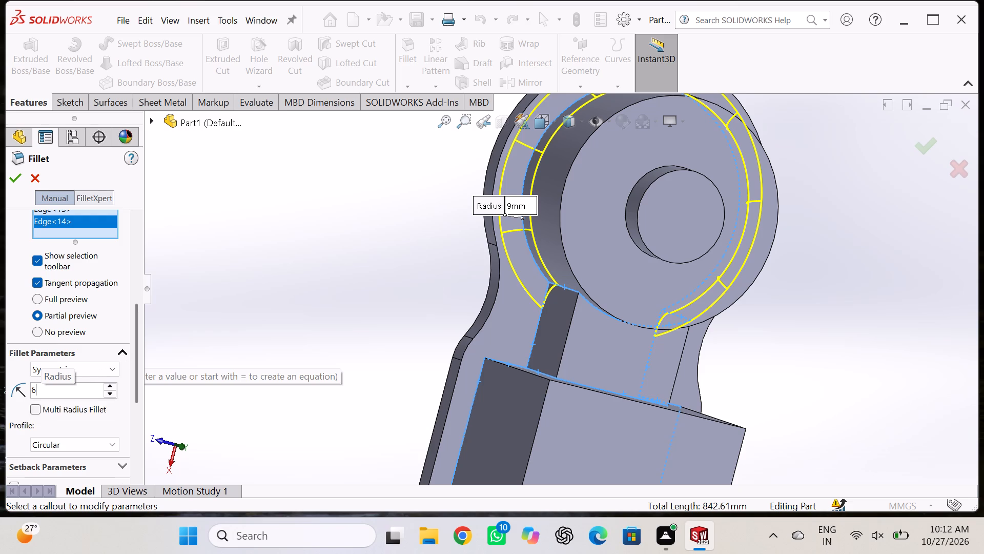
pyautogui.press('BackSpace')
pyautogui.press('3')
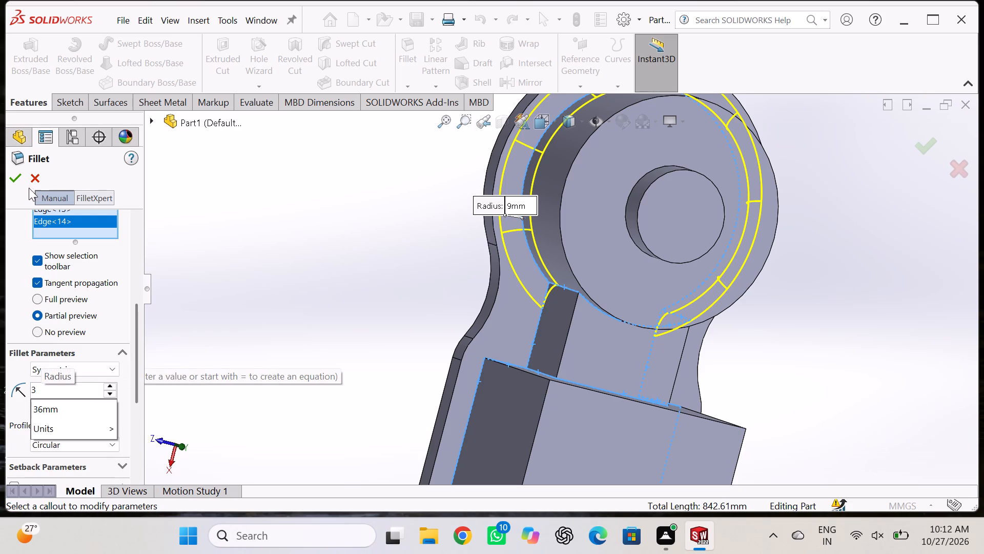
pyautogui.click(15, 180)
pyautogui.click(15, 180)
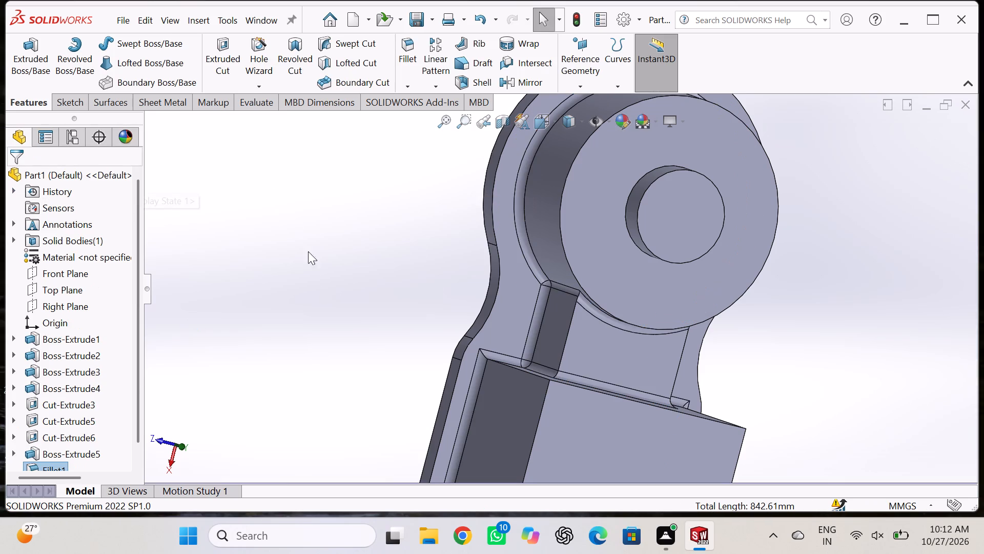
# Examine the new fillets around the round boss, web and rectangular boss from both sides of the part.
pyautogui.moveTo(268, 186); pyautogui.dragTo(325, 300, button='middle')
pyautogui.moveTo(326, 302); pyautogui.dragTo(266, 194, button='middle')
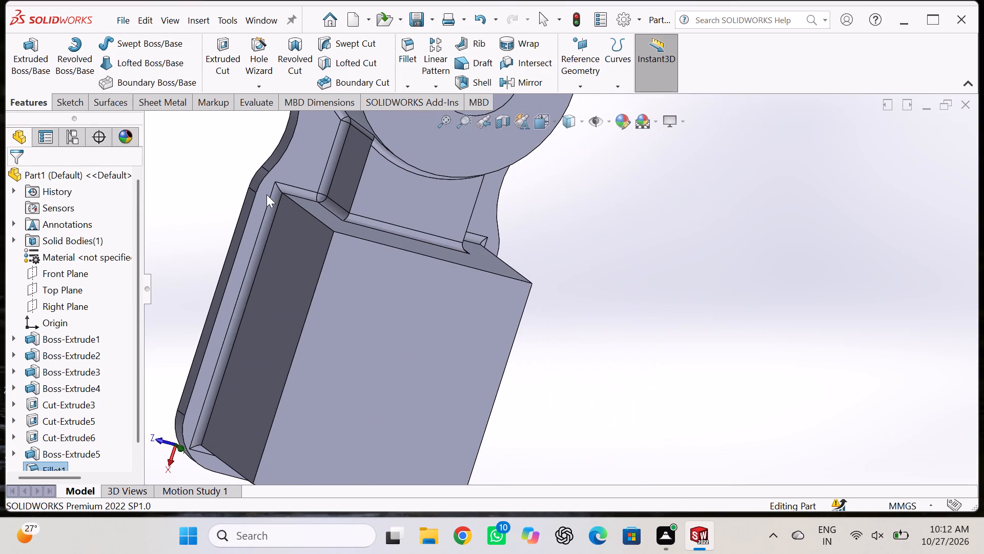
pyautogui.moveTo(654, 302); pyautogui.dragTo(503, 247, button='middle')
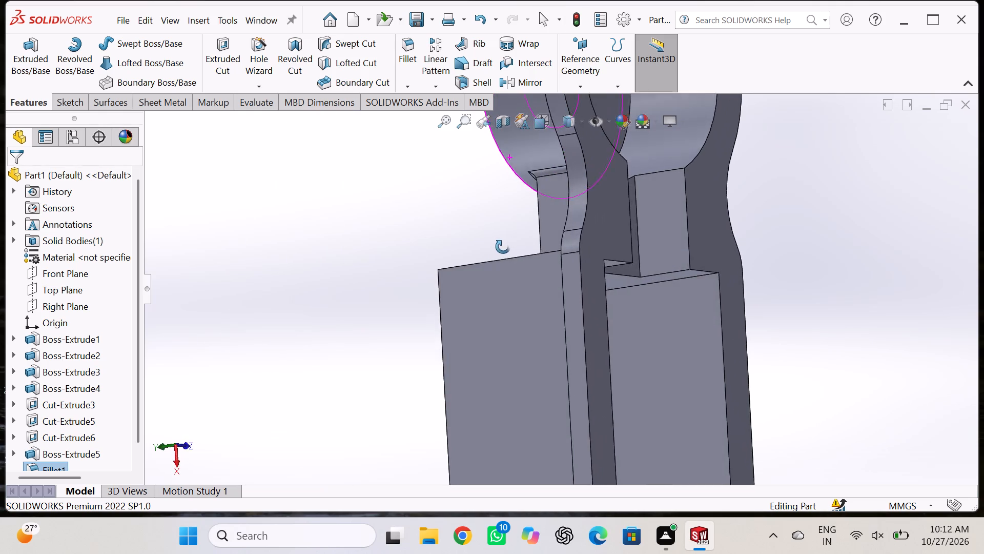
pyautogui.moveTo(503, 247); pyautogui.dragTo(578, 285, button='middle')
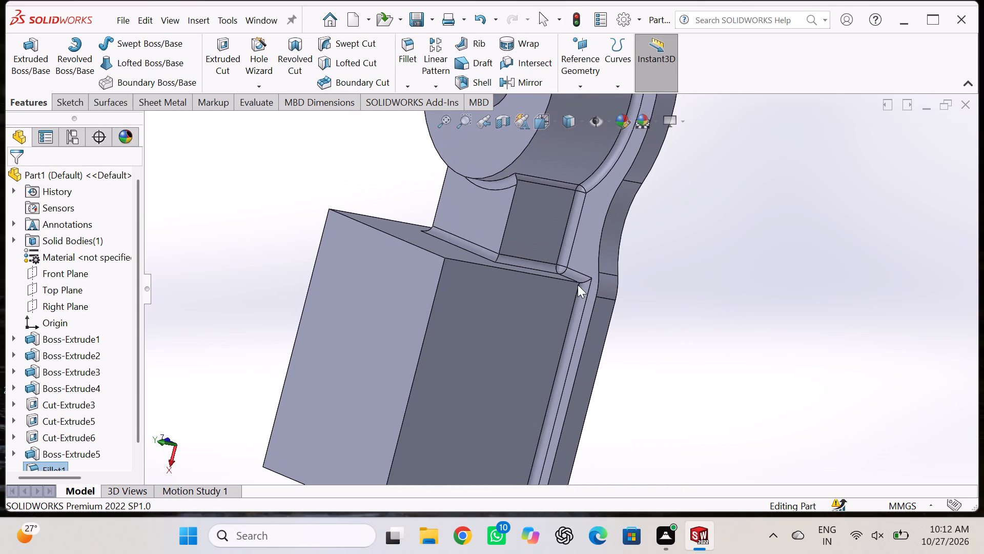
pyautogui.scroll(3, 657, 286)
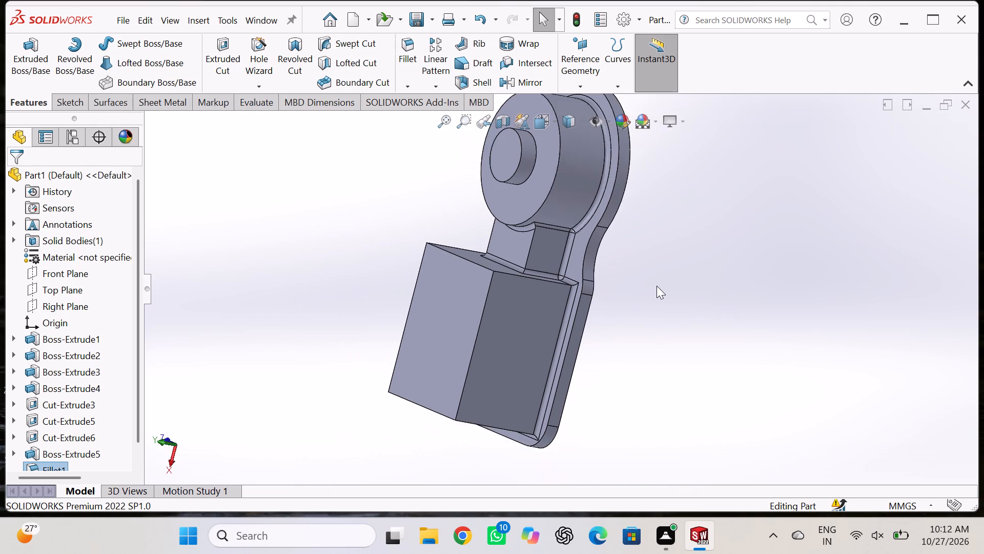
pyautogui.moveTo(657, 287); pyautogui.dragTo(692, 300, button='middle')
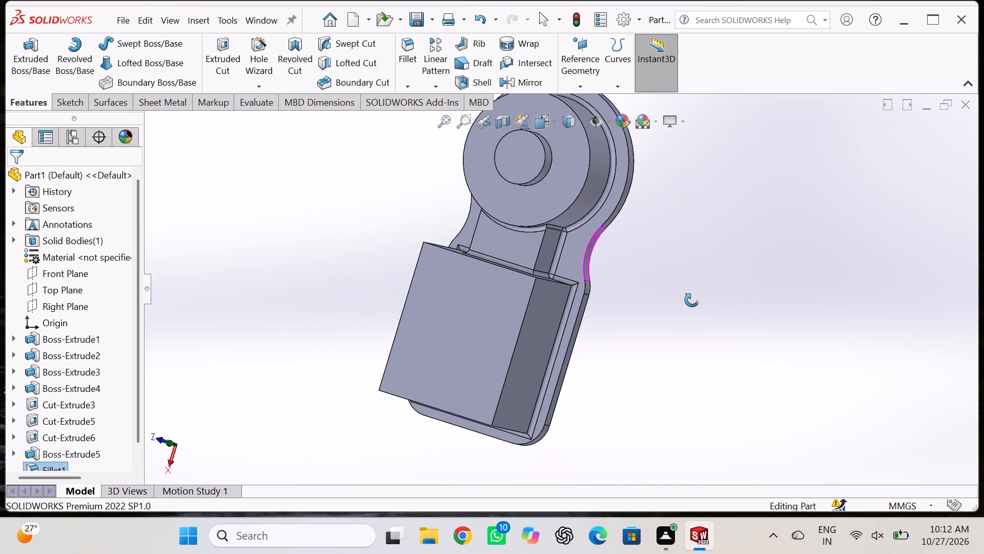
pyautogui.moveTo(692, 300); pyautogui.dragTo(672, 295, button='middle')
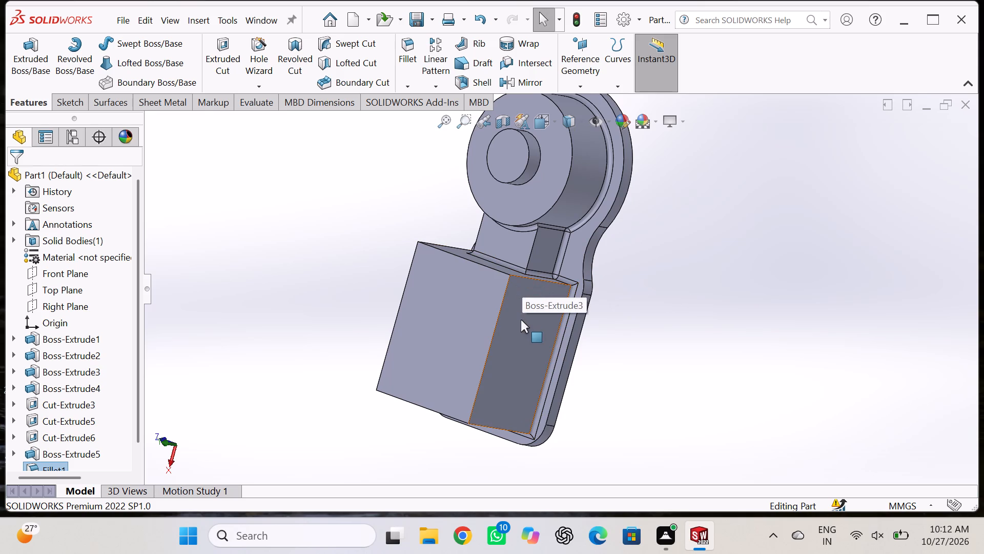
# Fillet the four outer-face perimeter edges of the rectangular boss with a 3 mm radius.
pyautogui.click(413, 64)
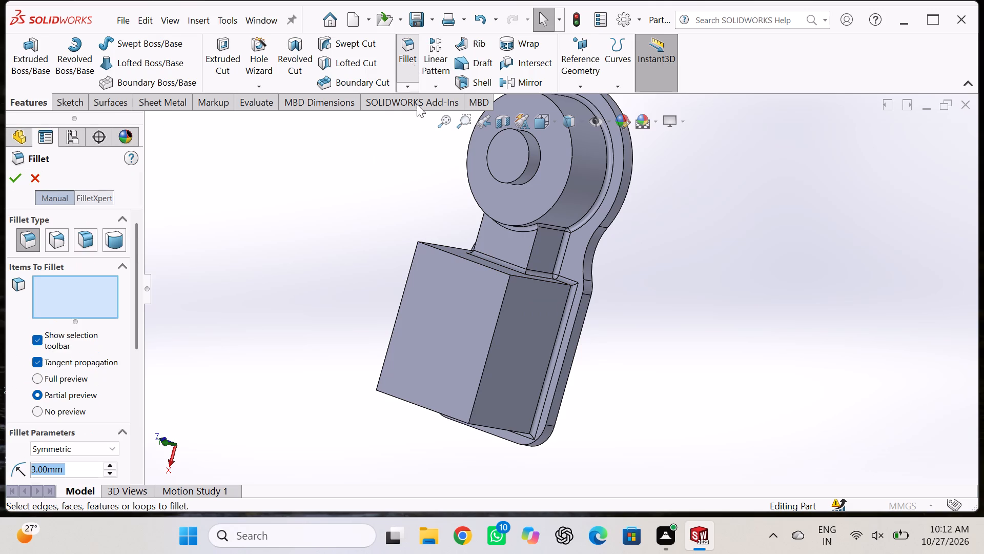
pyautogui.click(505, 290)
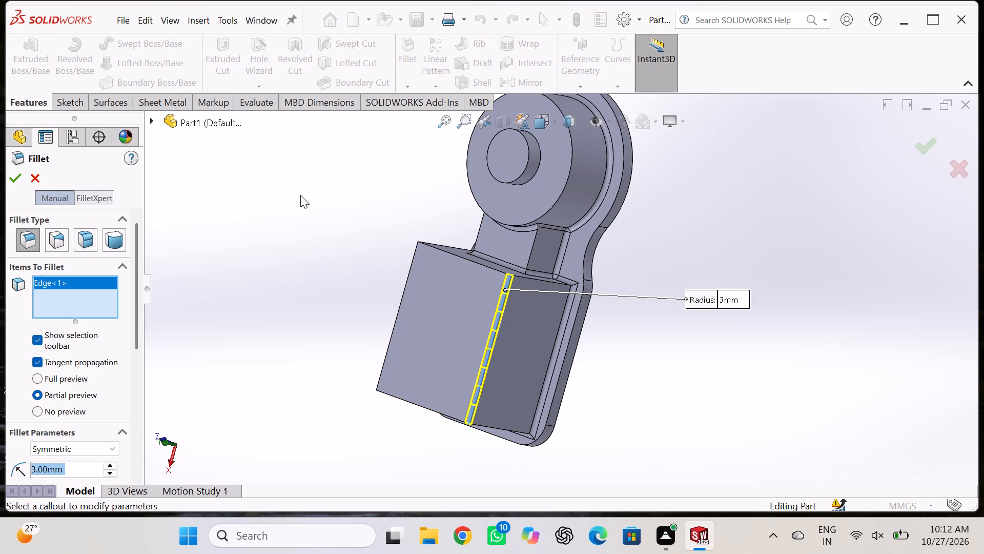
pyautogui.moveTo(300, 195); pyautogui.dragTo(315, 290, button='middle')
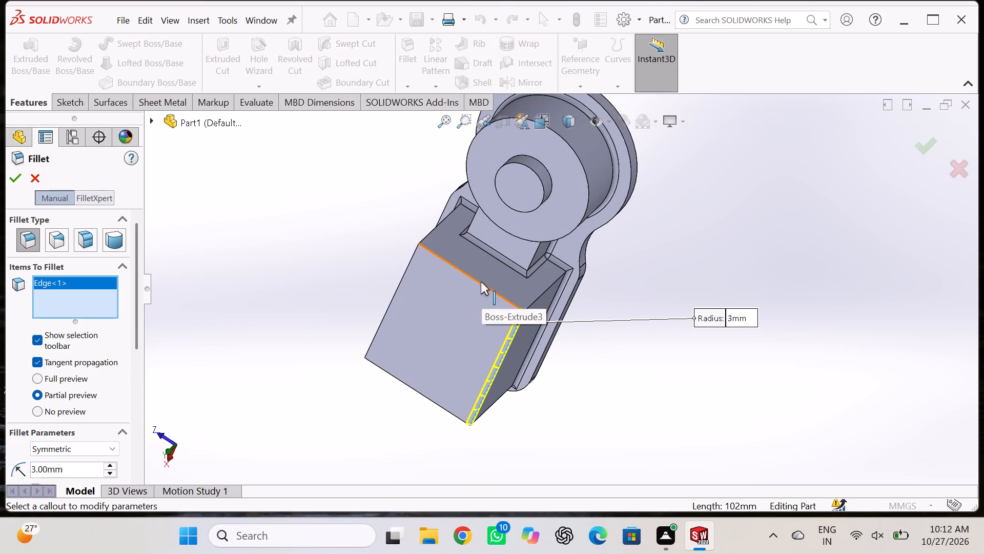
pyautogui.click(477, 282)
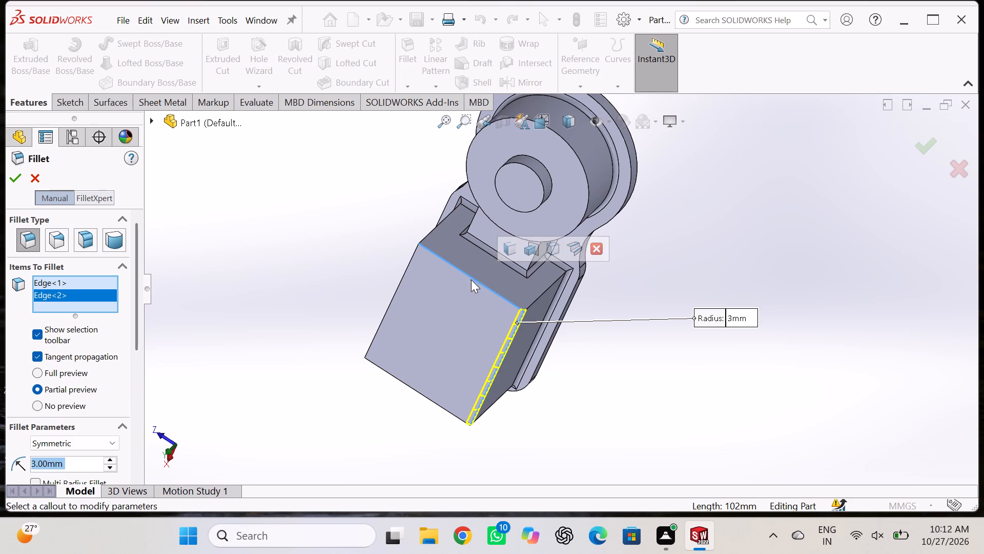
pyautogui.moveTo(251, 220); pyautogui.dragTo(303, 225, button='middle')
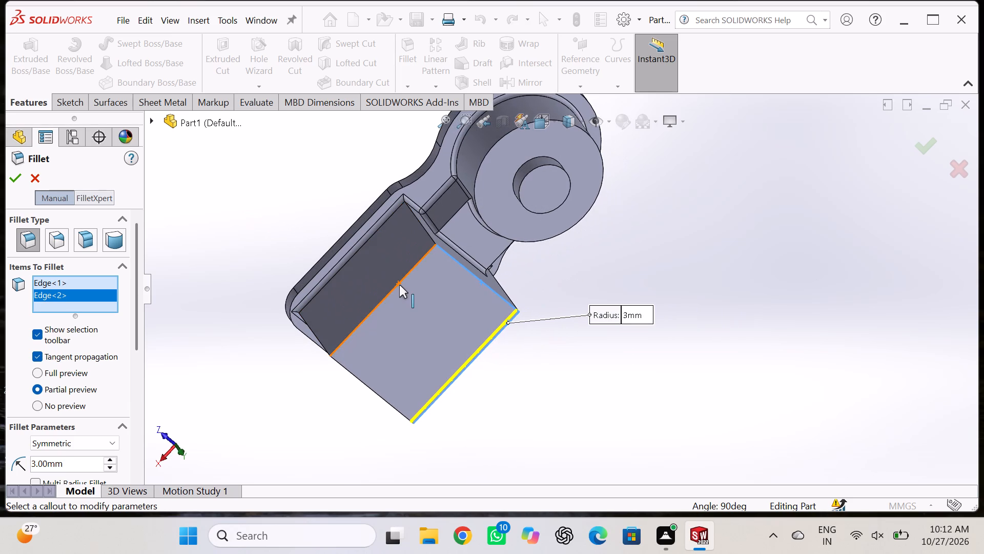
pyautogui.click(399, 284)
pyautogui.moveTo(205, 228); pyautogui.dragTo(218, 169, button='middle')
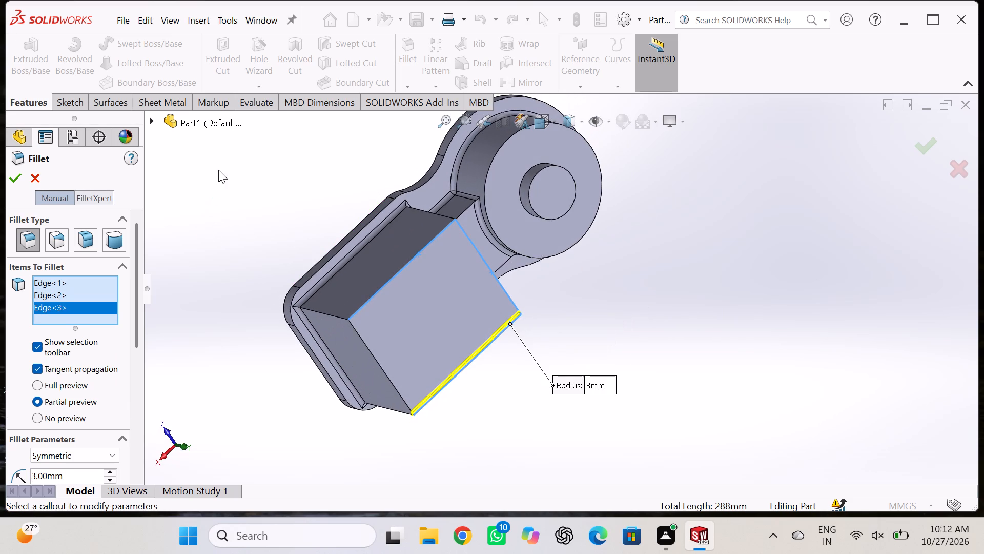
pyautogui.click(384, 369)
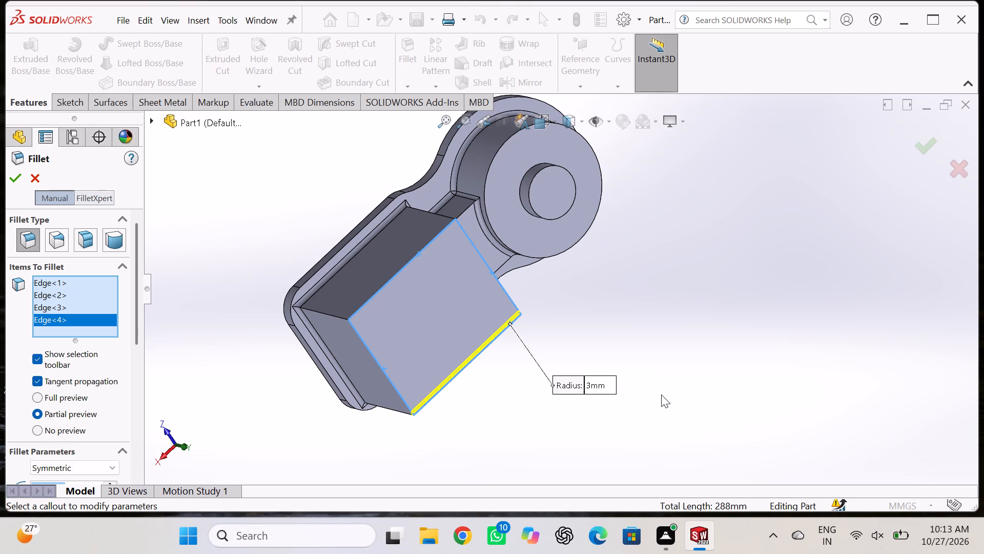
pyautogui.click(11, 182)
# Edit the fillet on the rectangular boss's outer-face perimeter edges and set its radius to 9 mm.
pyautogui.moveTo(254, 204); pyautogui.dragTo(274, 319, button='middle')
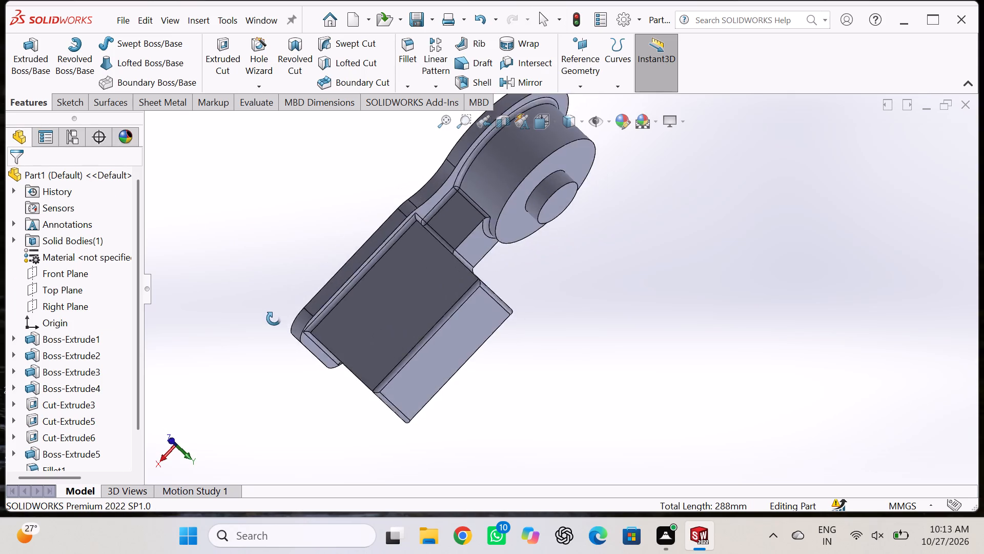
pyautogui.moveTo(274, 319); pyautogui.dragTo(291, 349, button='middle')
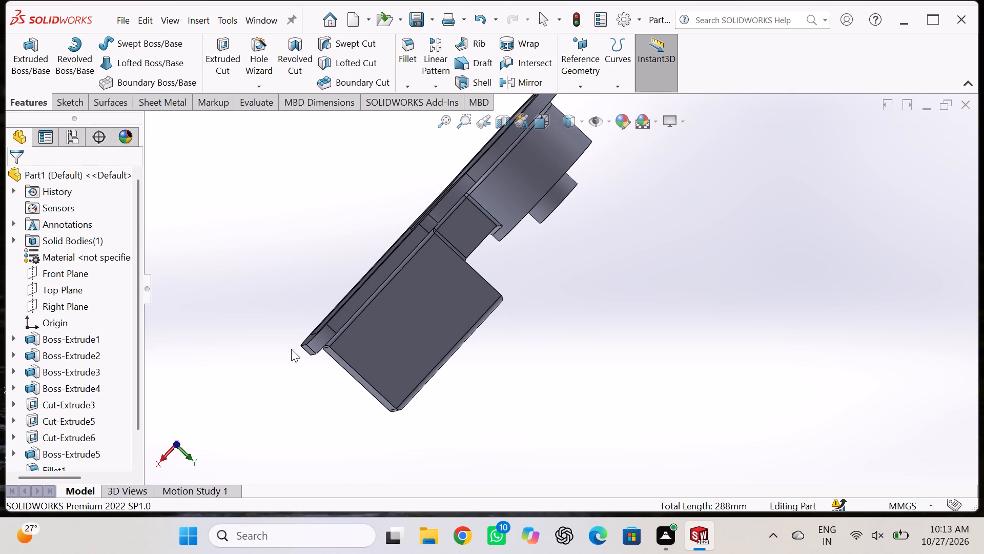
pyautogui.moveTo(661, 365); pyautogui.dragTo(632, 326, button='middle')
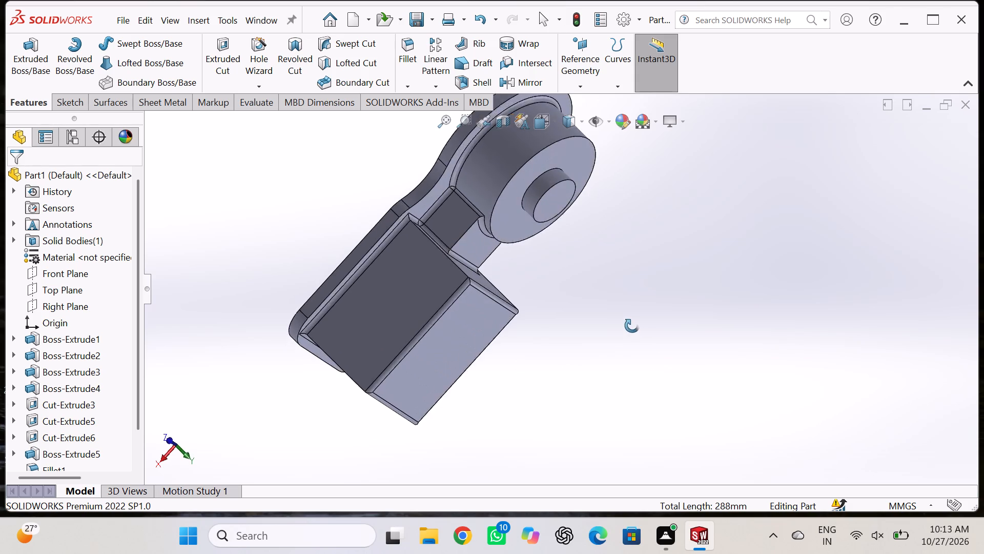
pyautogui.moveTo(632, 326); pyautogui.dragTo(607, 290, button='middle')
pyautogui.scroll(-4, 139, 349)
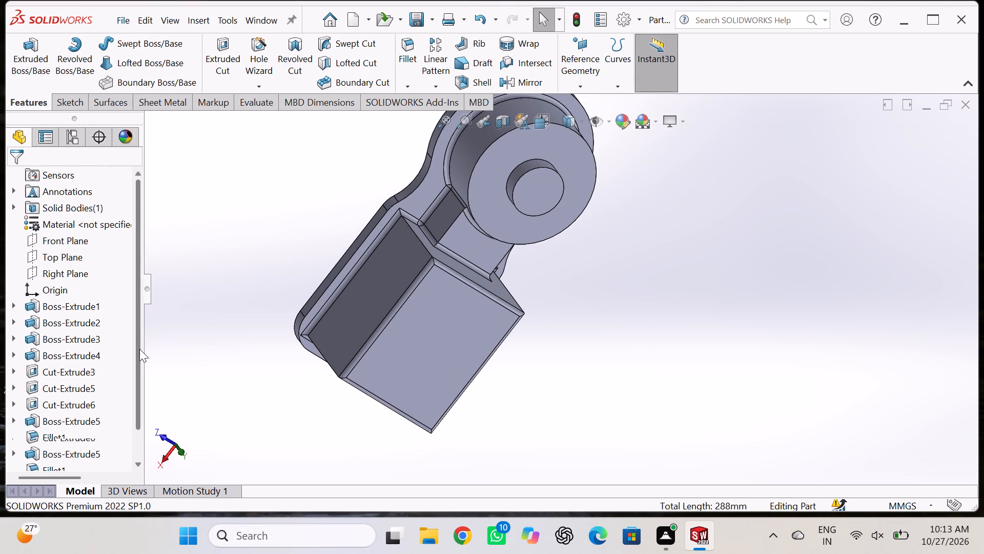
pyautogui.rightClick(56, 450)
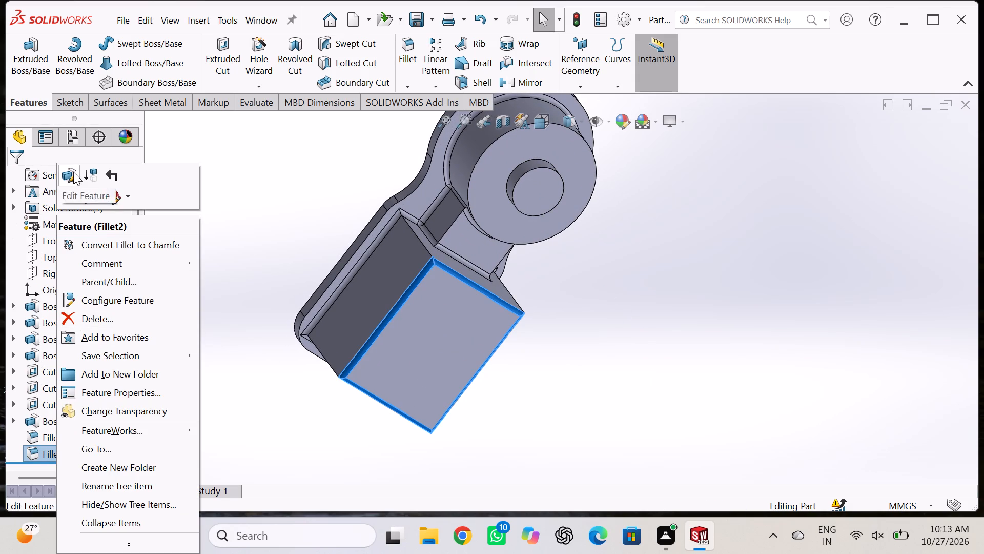
pyautogui.click(74, 172)
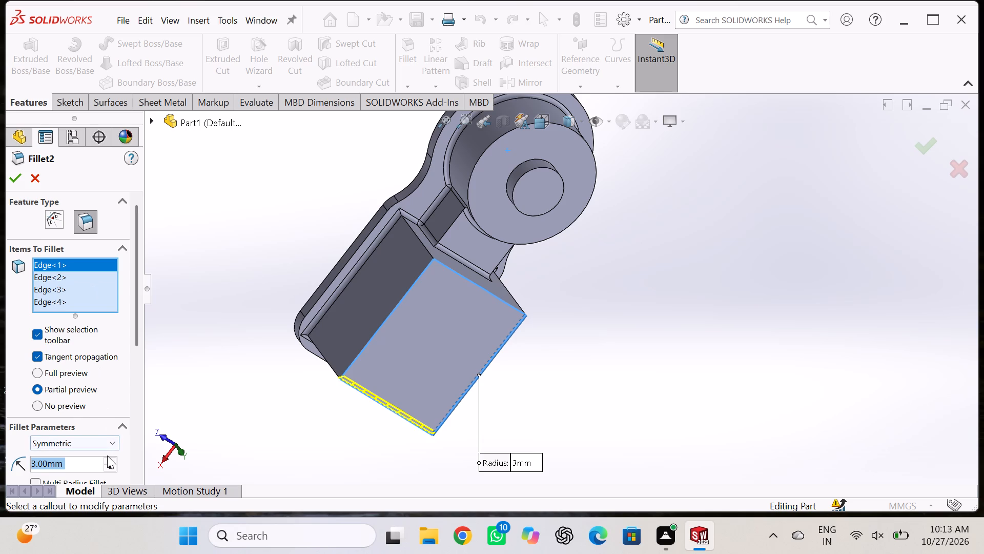
pyautogui.click(109, 460)
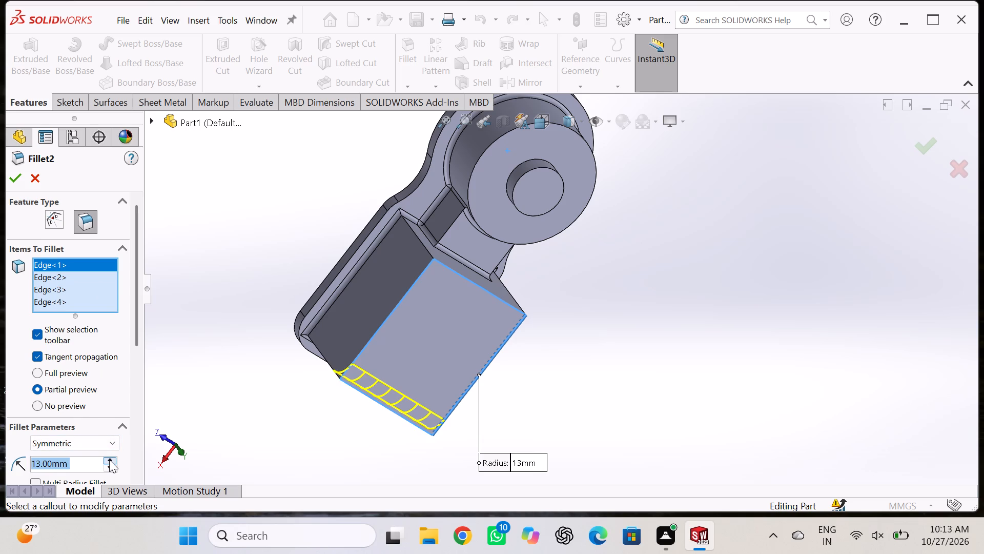
pyautogui.press('9')
pyautogui.click(13, 177)
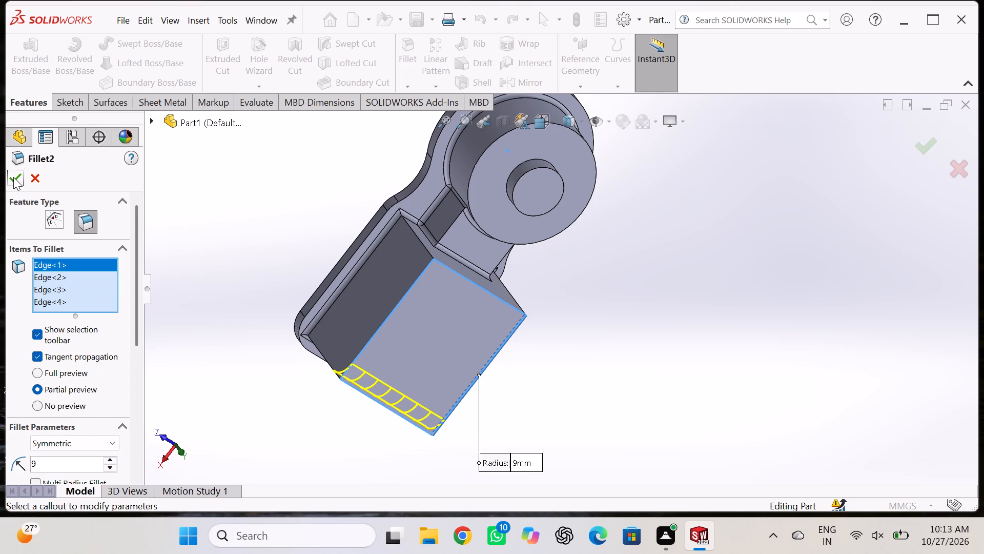
pyautogui.click(17, 179)
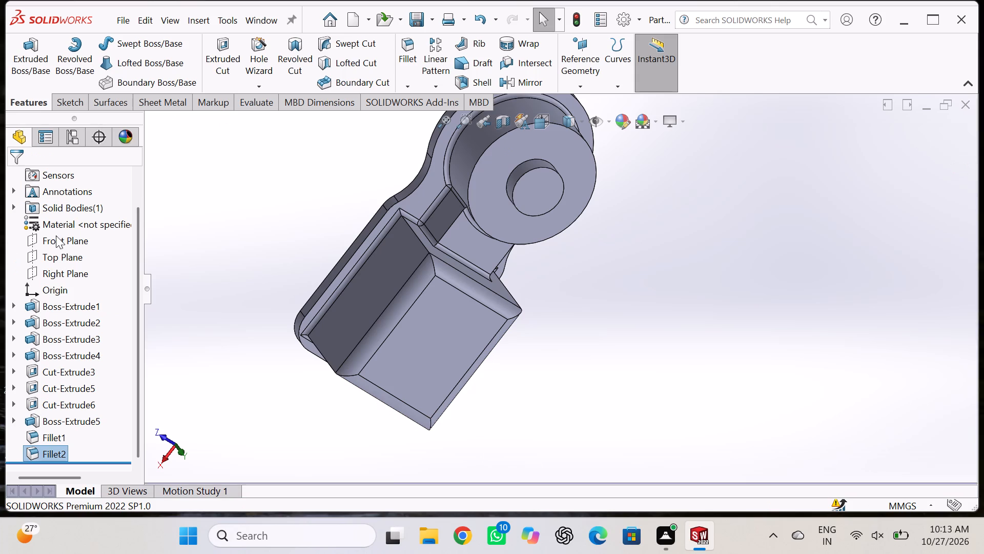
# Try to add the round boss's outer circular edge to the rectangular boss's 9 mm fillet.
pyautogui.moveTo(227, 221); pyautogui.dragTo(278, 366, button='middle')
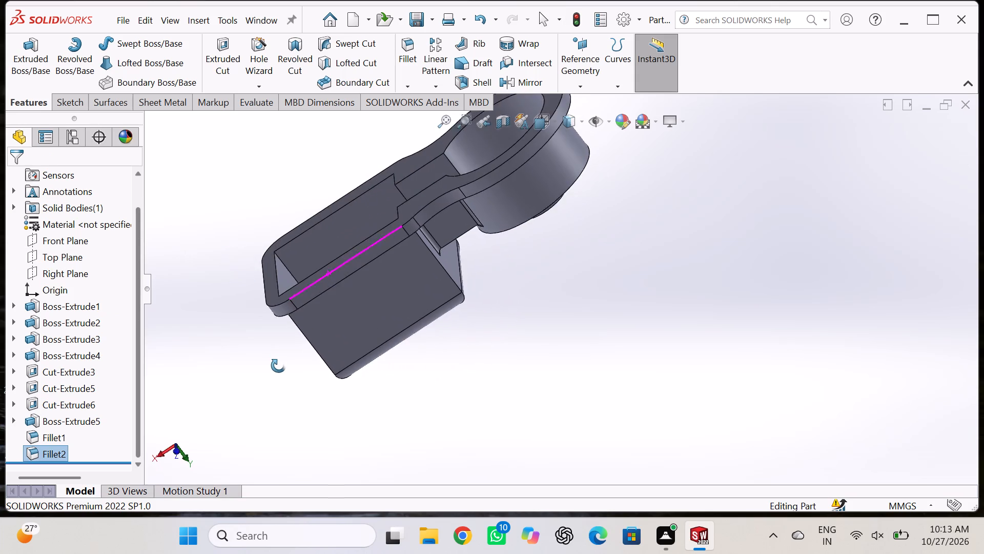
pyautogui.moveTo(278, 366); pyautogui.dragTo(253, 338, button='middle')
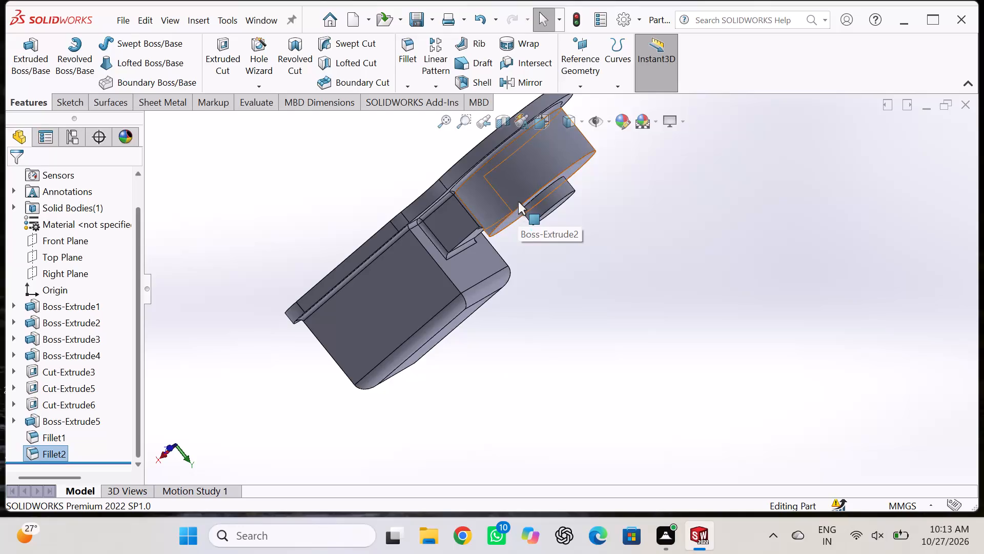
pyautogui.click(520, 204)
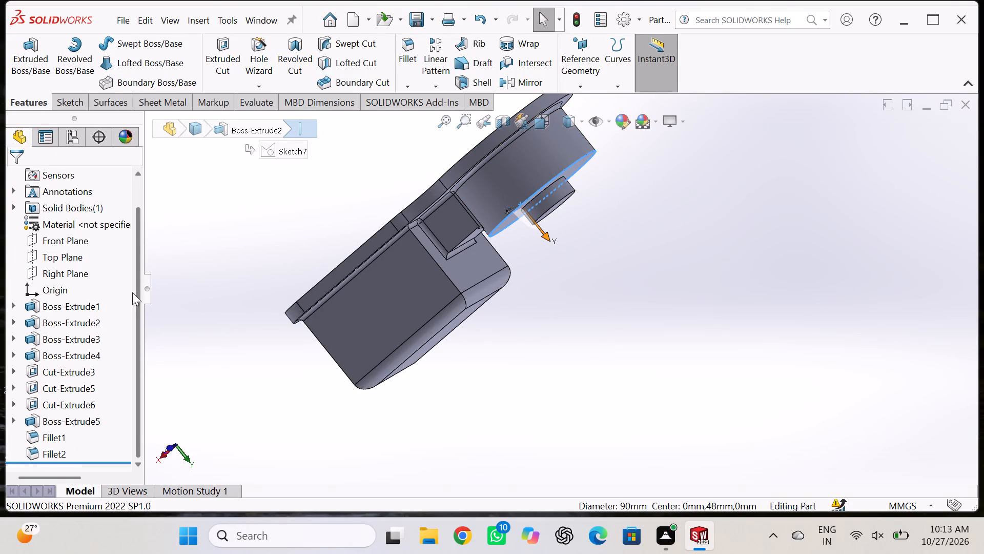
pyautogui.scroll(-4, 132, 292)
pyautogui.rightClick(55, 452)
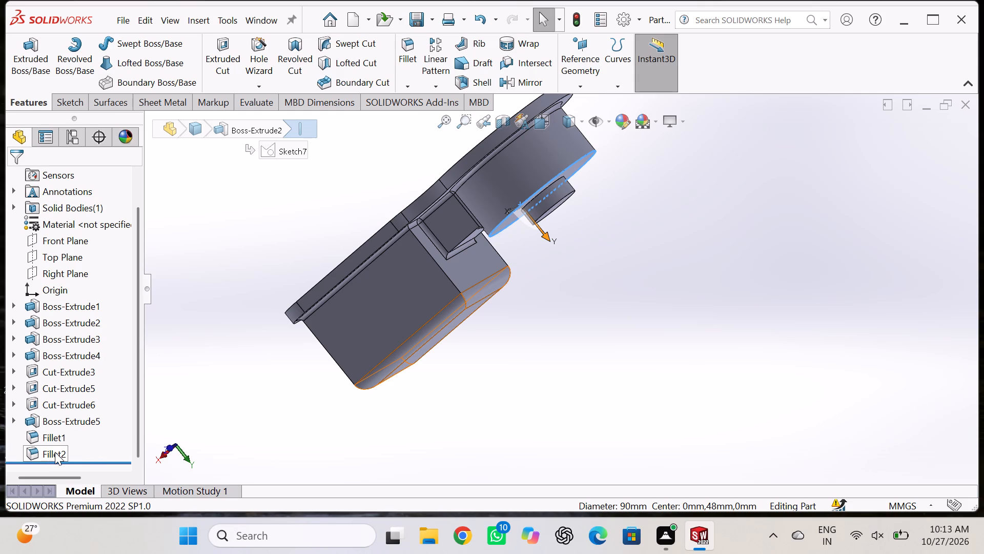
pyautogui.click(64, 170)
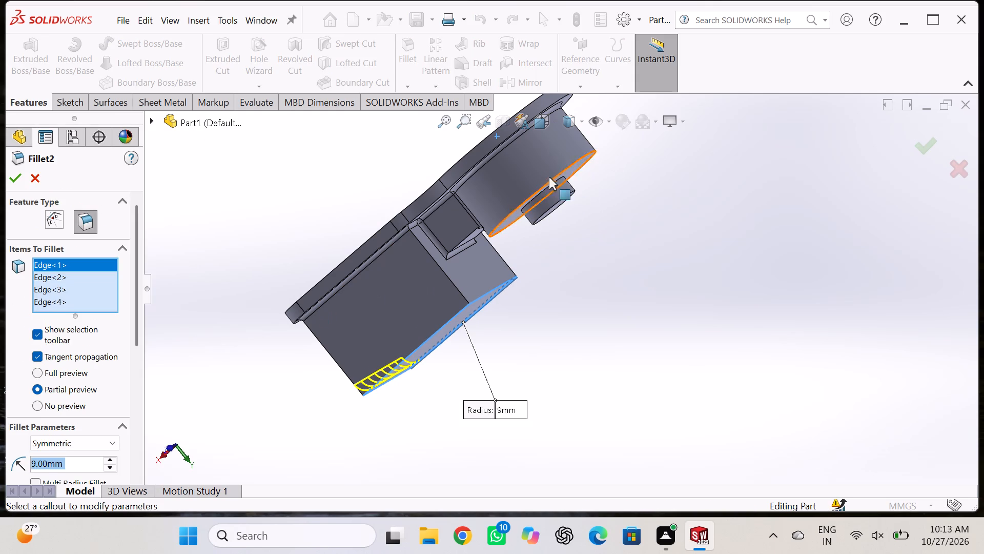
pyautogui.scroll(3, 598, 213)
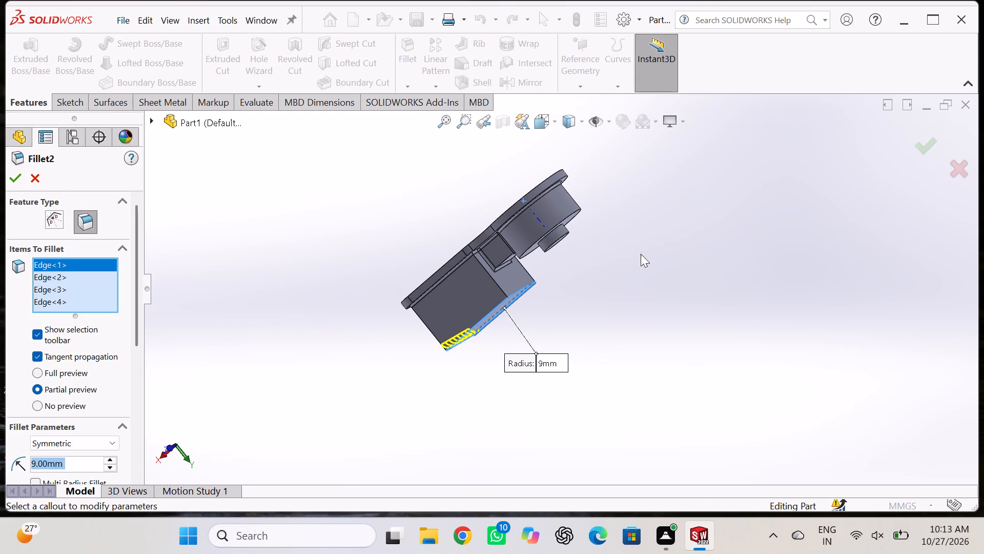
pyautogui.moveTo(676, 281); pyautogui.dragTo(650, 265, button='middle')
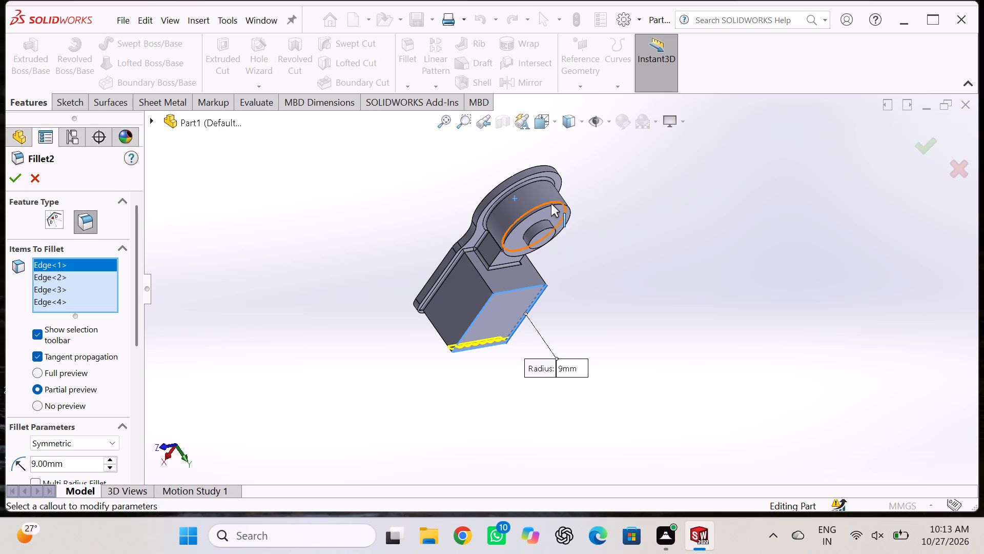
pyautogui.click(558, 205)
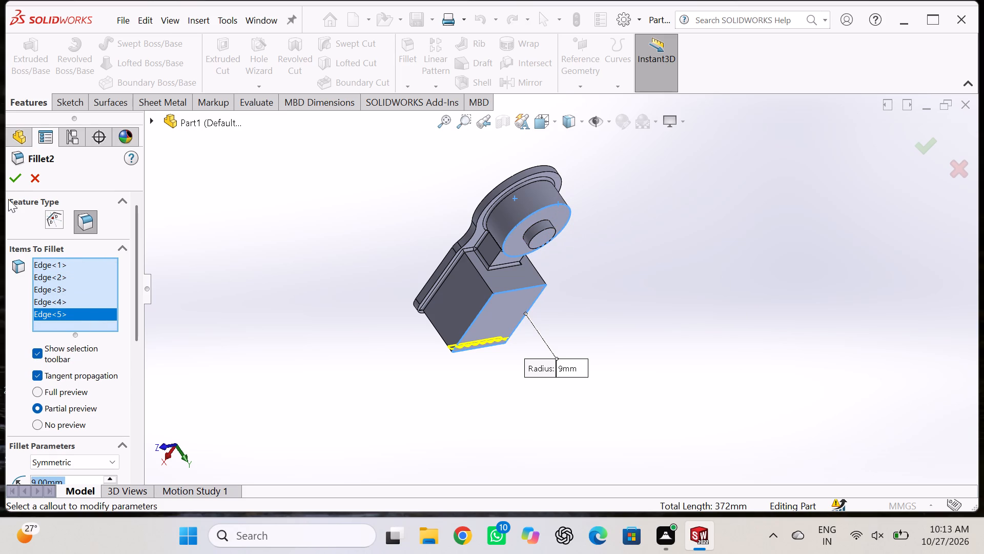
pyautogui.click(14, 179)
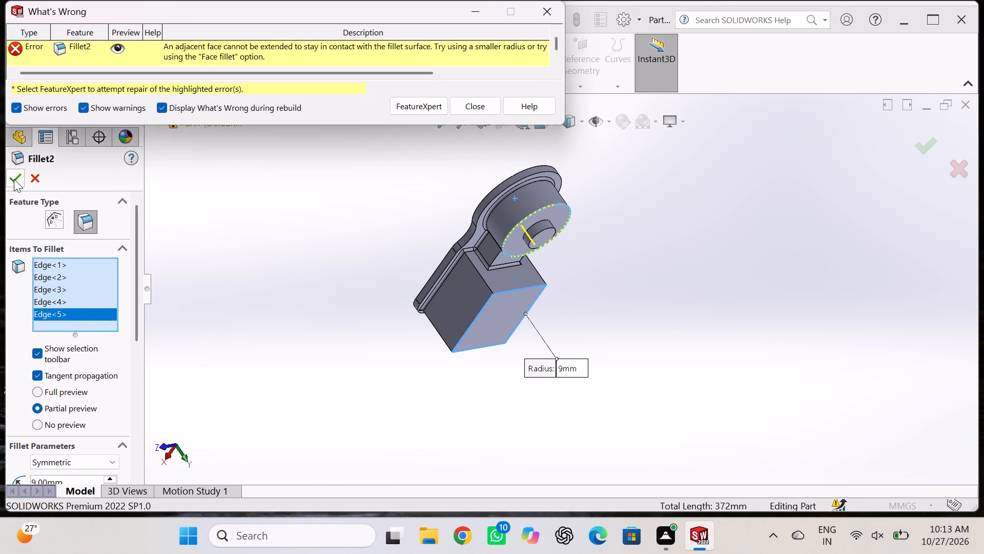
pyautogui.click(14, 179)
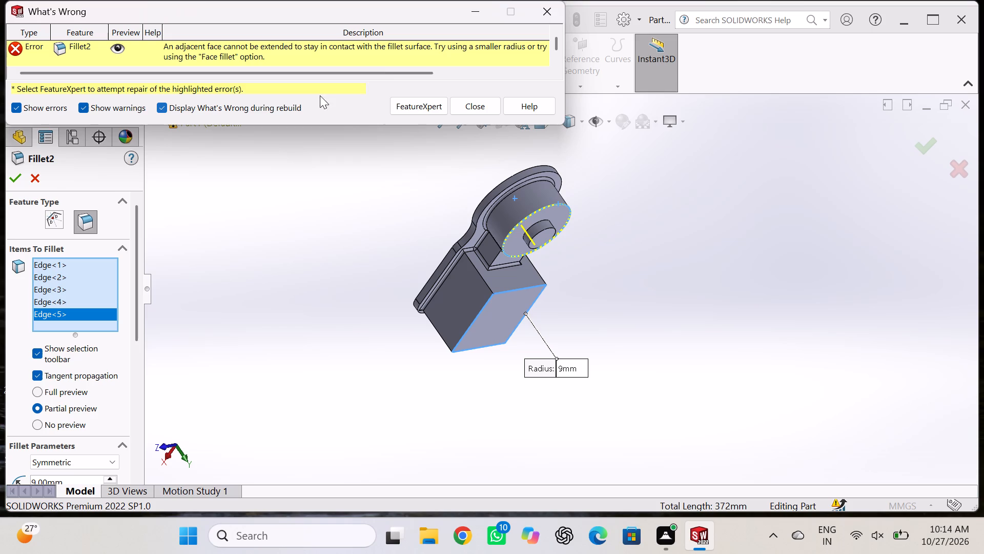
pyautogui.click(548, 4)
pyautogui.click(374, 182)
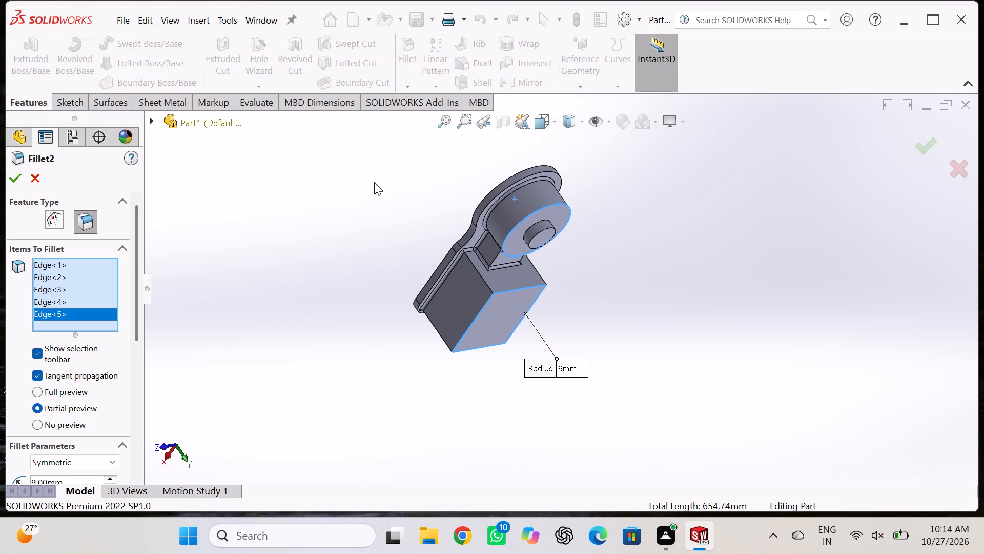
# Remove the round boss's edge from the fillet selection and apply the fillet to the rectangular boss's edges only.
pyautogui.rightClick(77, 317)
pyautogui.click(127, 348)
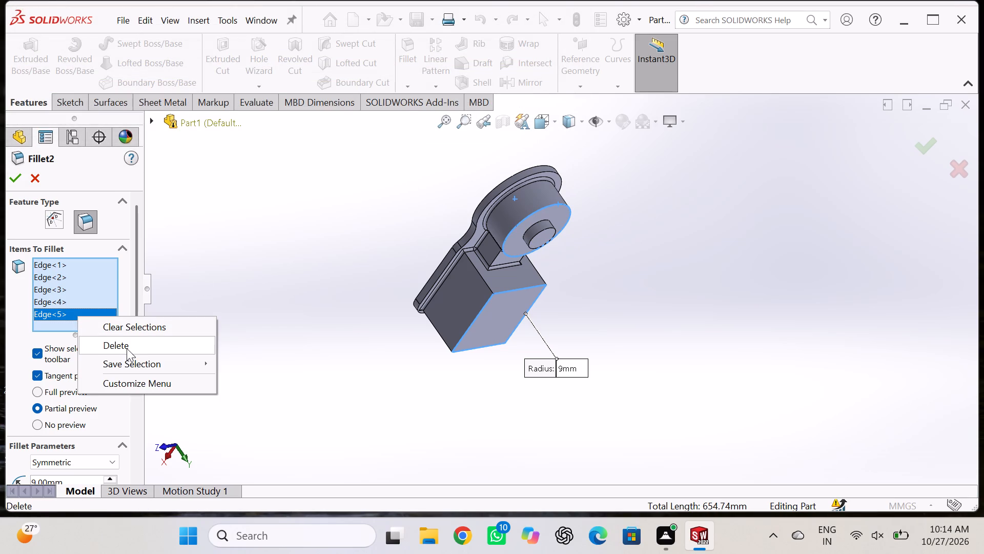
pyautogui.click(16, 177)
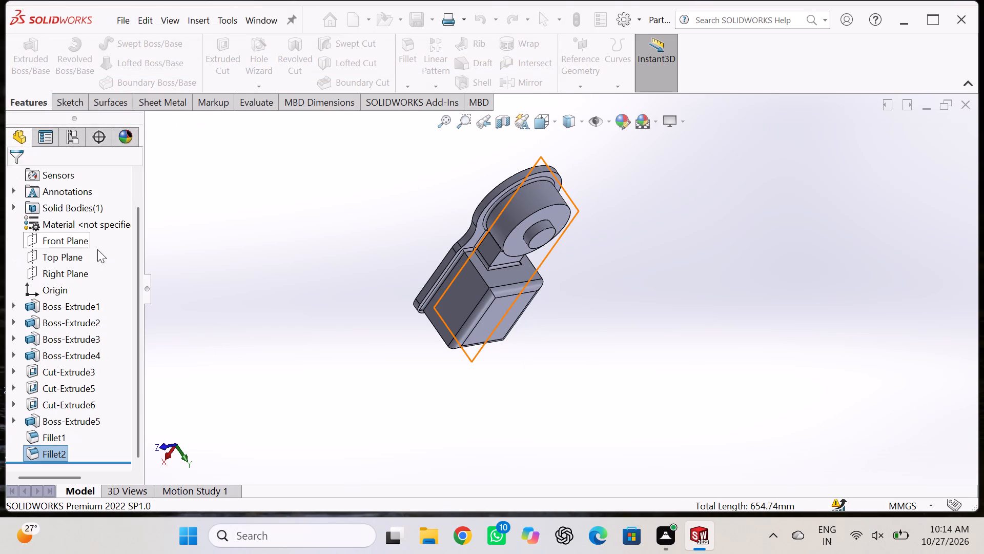
# Try a separate 9 mm fillet on the round boss's outer circular edge.
pyautogui.moveTo(279, 263); pyautogui.dragTo(278, 304, button='middle')
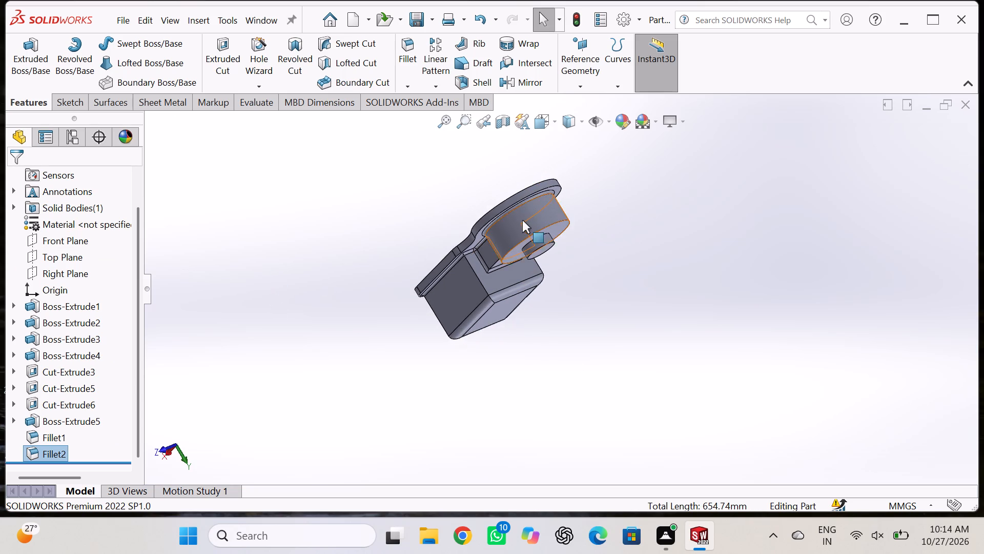
pyautogui.scroll(-3, 524, 220)
pyautogui.moveTo(846, 337); pyautogui.dragTo(747, 267, button='middle')
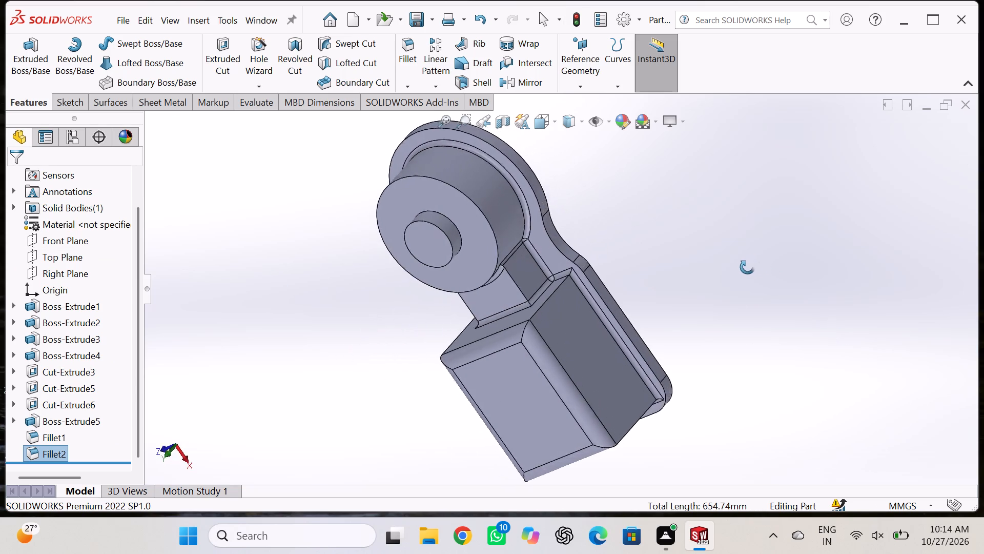
pyautogui.moveTo(747, 267); pyautogui.dragTo(732, 333, button='middle')
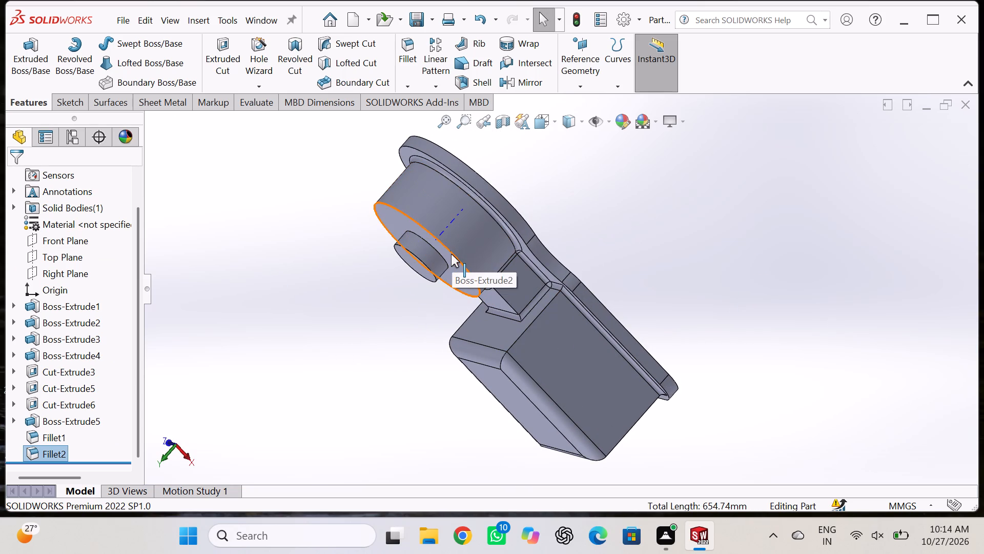
pyautogui.click(451, 254)
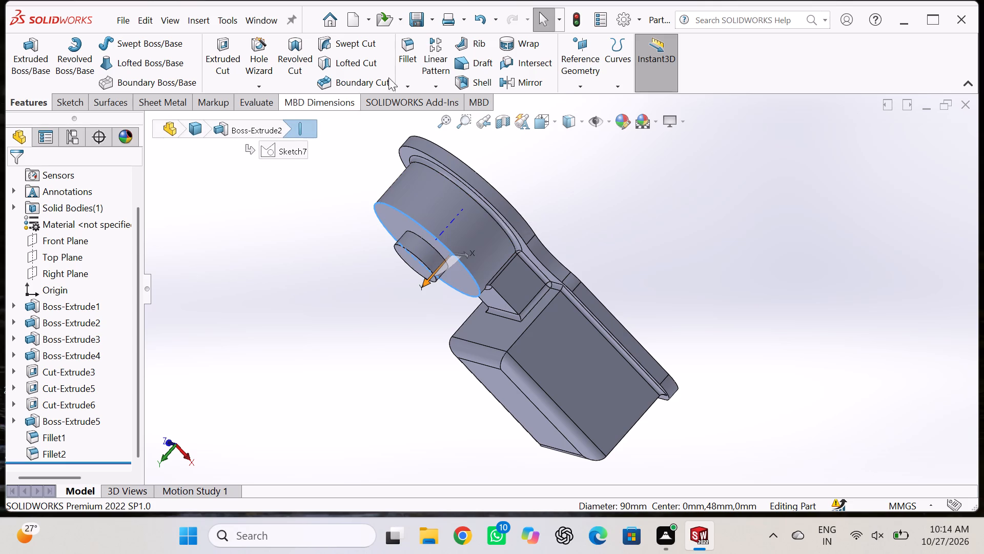
pyautogui.click(398, 71)
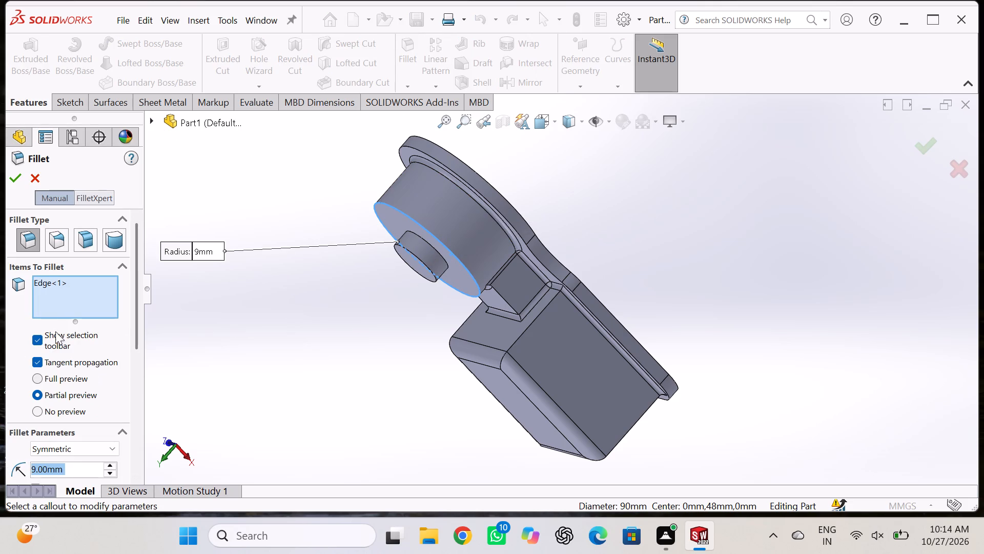
pyautogui.click(15, 177)
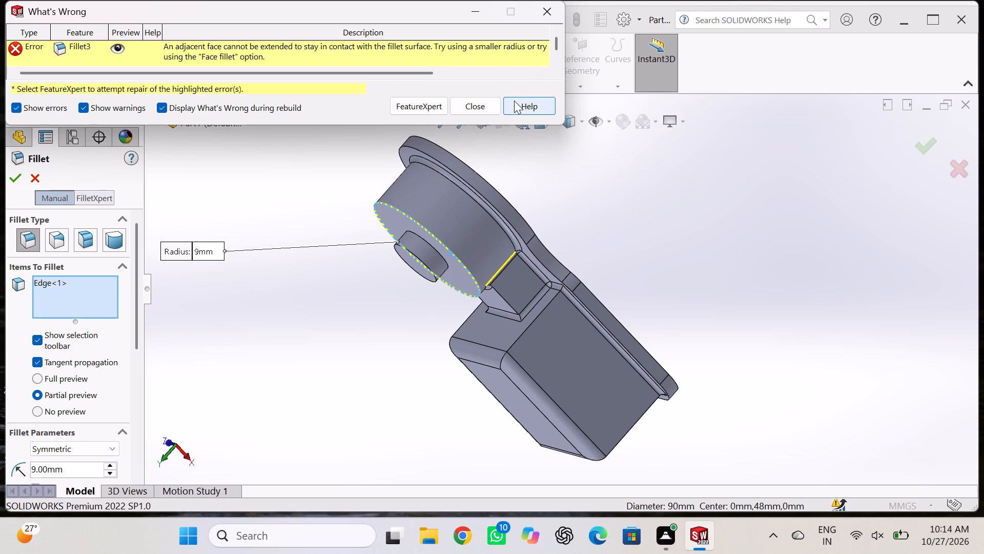
pyautogui.doubleClick(547, 3)
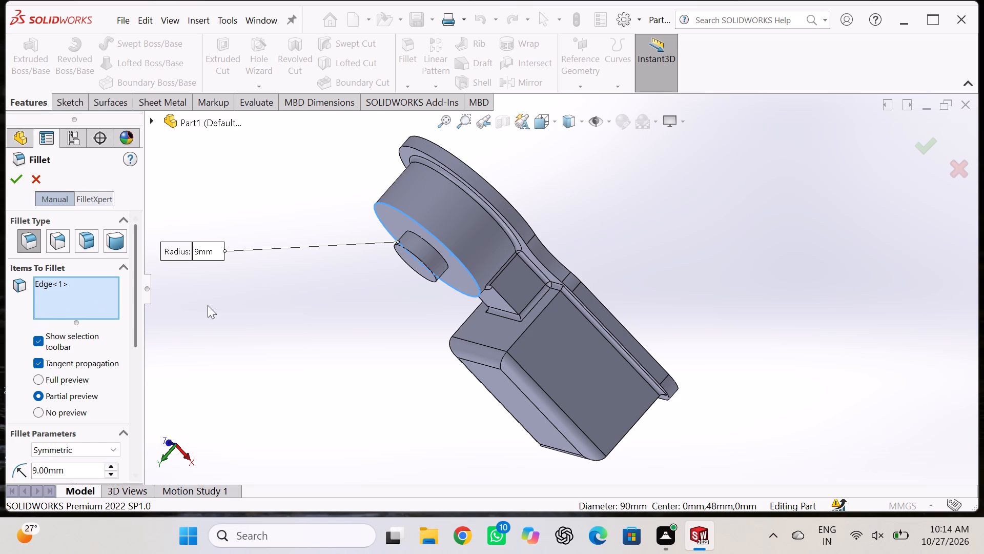
# Set the radius of the fillet on the round boss's outer circular edge to 6 mm and apply it.
pyautogui.moveTo(250, 323); pyautogui.dragTo(364, 268, button='middle')
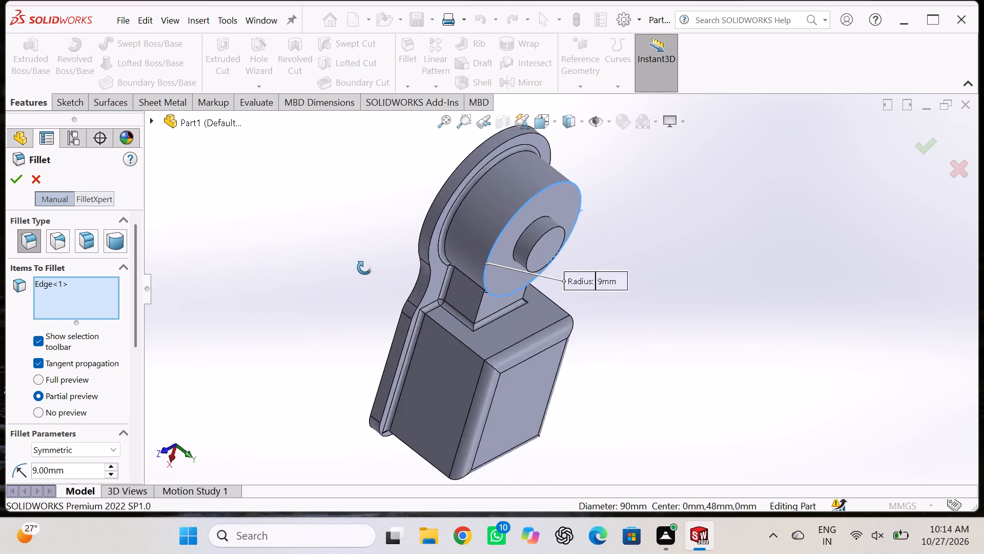
pyautogui.moveTo(364, 268); pyautogui.dragTo(360, 274, button='middle')
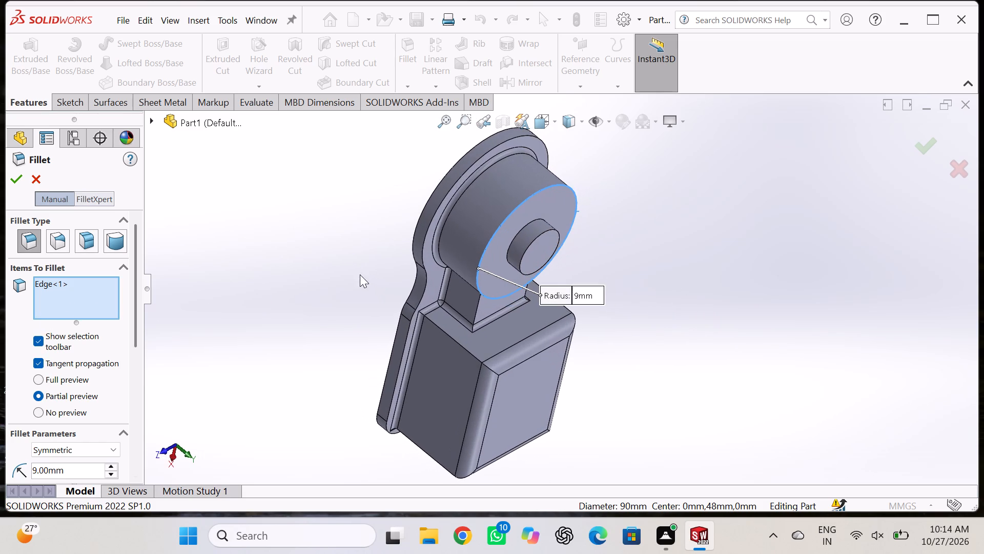
pyautogui.doubleClick(72, 466)
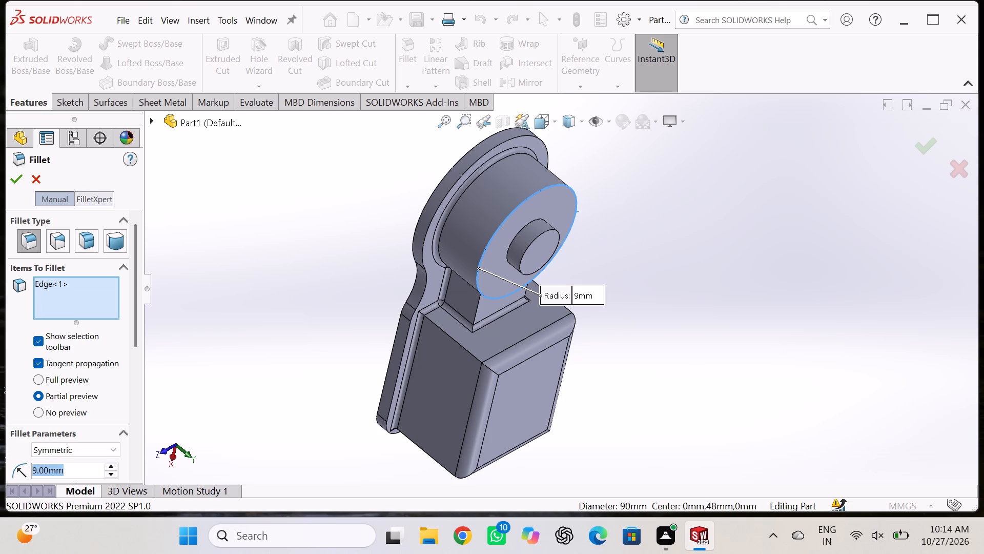
pyautogui.press('6')
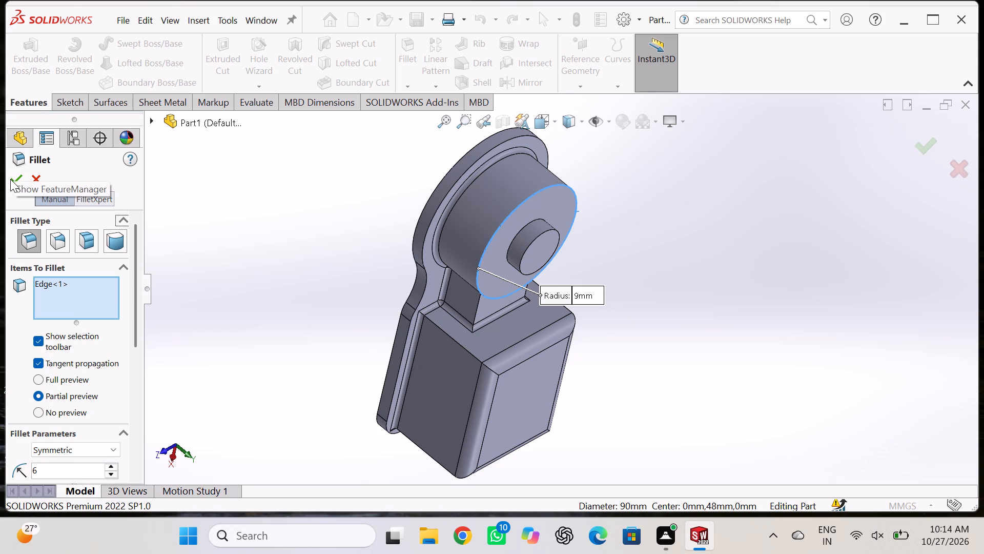
pyautogui.click(10, 179)
pyautogui.click(10, 179)
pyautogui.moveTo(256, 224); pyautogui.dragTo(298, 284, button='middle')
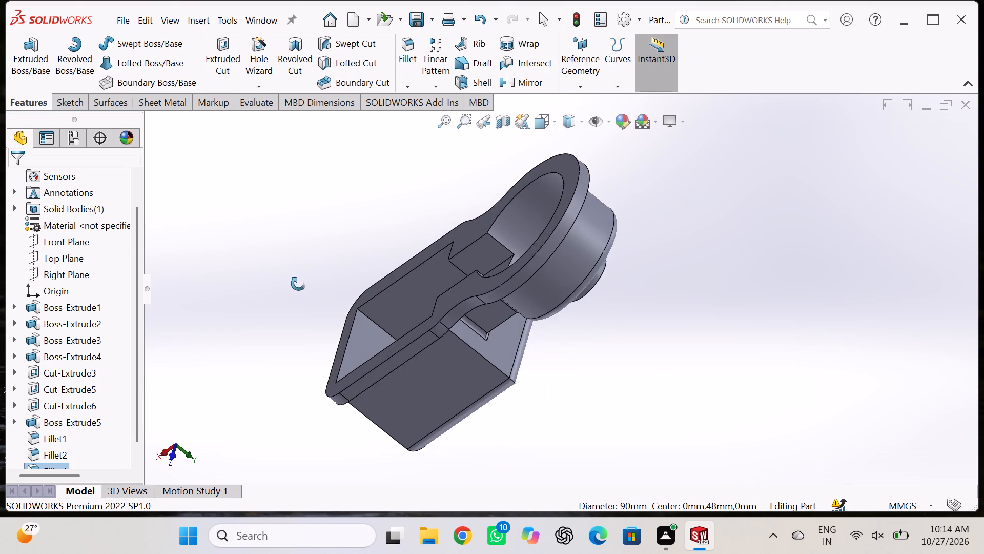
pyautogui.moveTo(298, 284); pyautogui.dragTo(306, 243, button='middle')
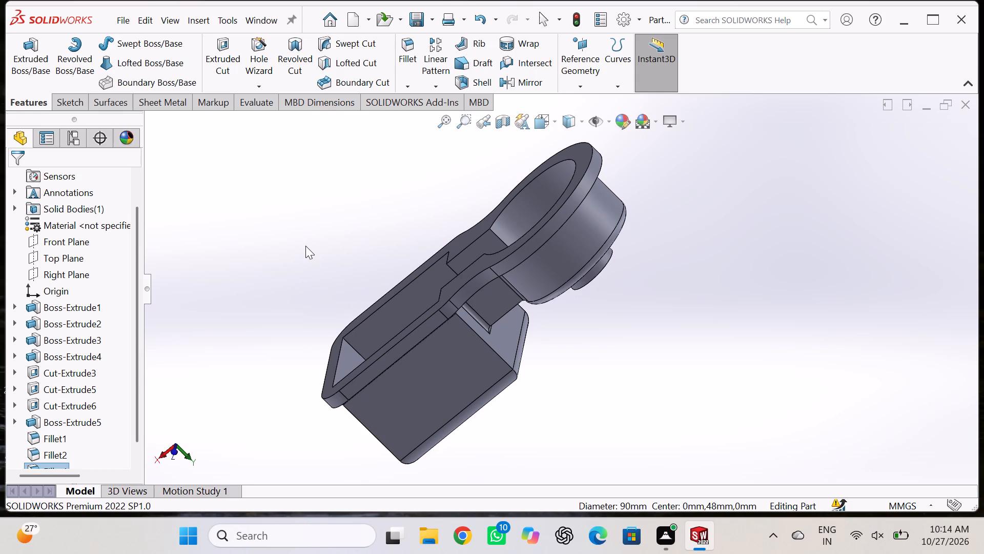
# Apply a 6 mm fillet to the circular edge where the small cylindrical boss meets the round boss's face.
pyautogui.moveTo(305, 246); pyautogui.dragTo(340, 183, button='middle')
pyautogui.moveTo(265, 290); pyautogui.dragTo(258, 234, button='middle')
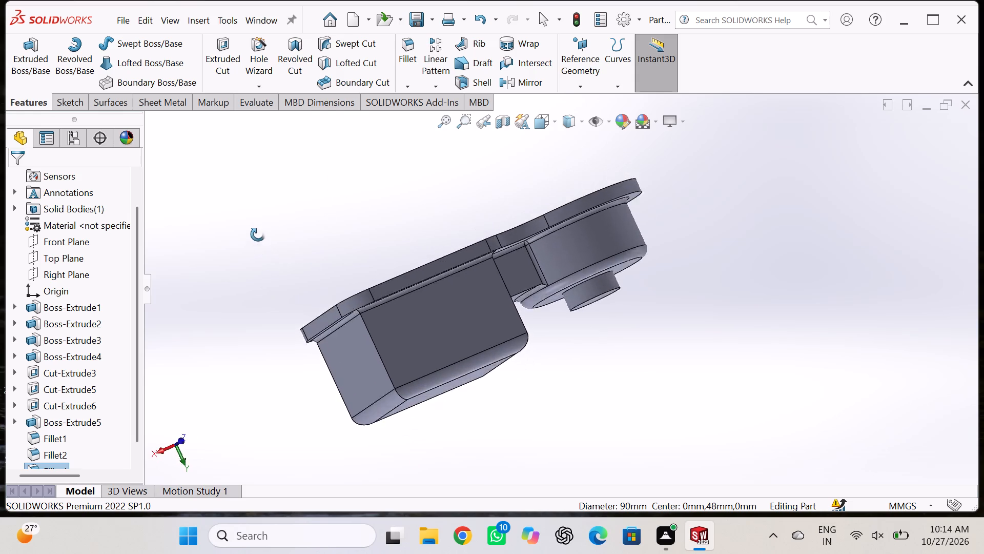
pyautogui.moveTo(258, 234); pyautogui.dragTo(249, 216, button='middle')
pyautogui.moveTo(263, 231); pyautogui.dragTo(254, 262, button='middle')
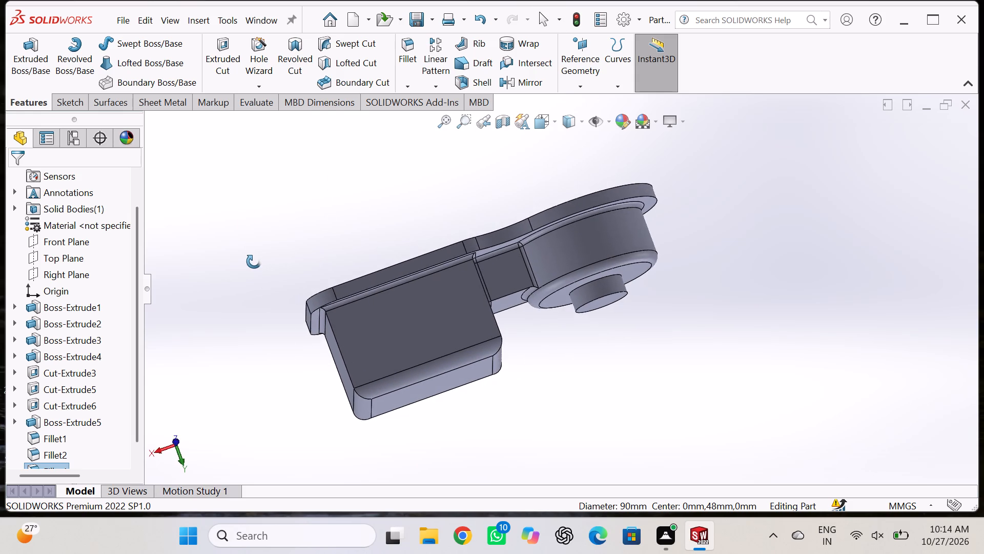
pyautogui.moveTo(254, 262); pyautogui.dragTo(251, 267, button='middle')
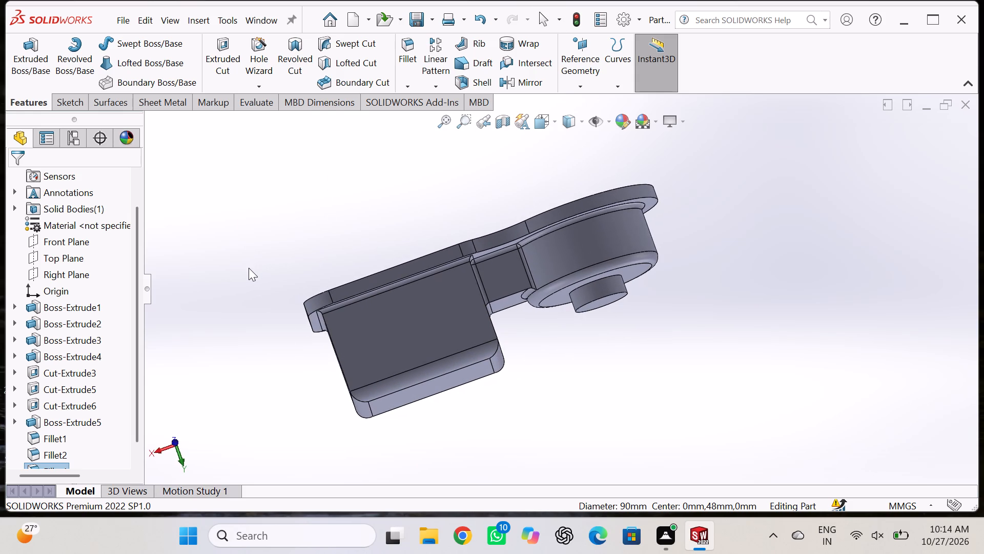
pyautogui.moveTo(754, 420); pyautogui.dragTo(722, 365, button='middle')
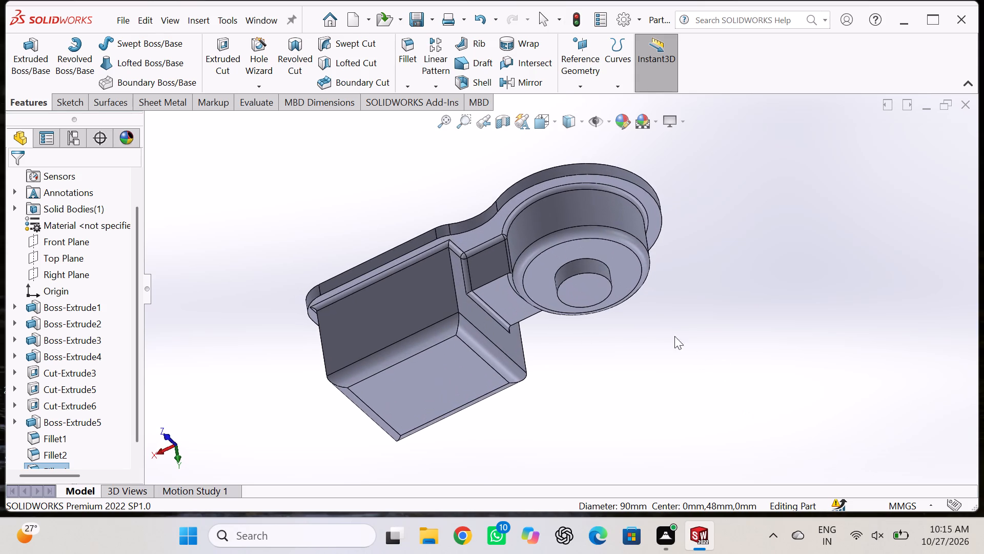
pyautogui.scroll(-4, 628, 297)
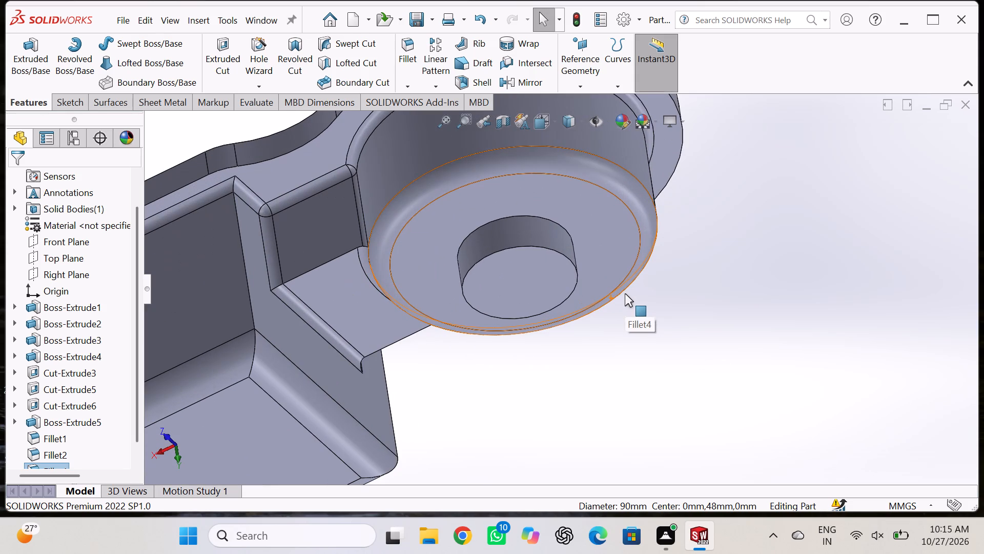
pyautogui.click(564, 229)
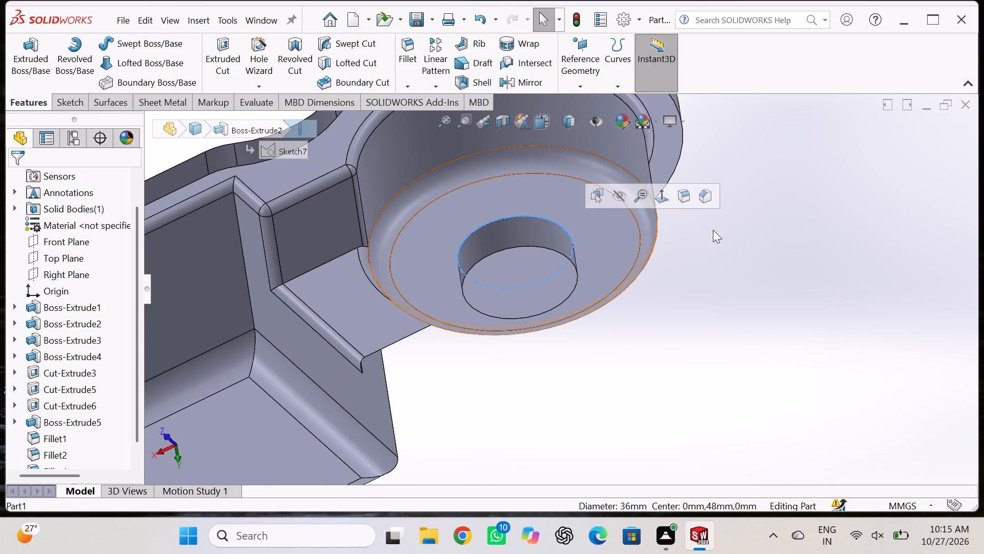
pyautogui.click(407, 34)
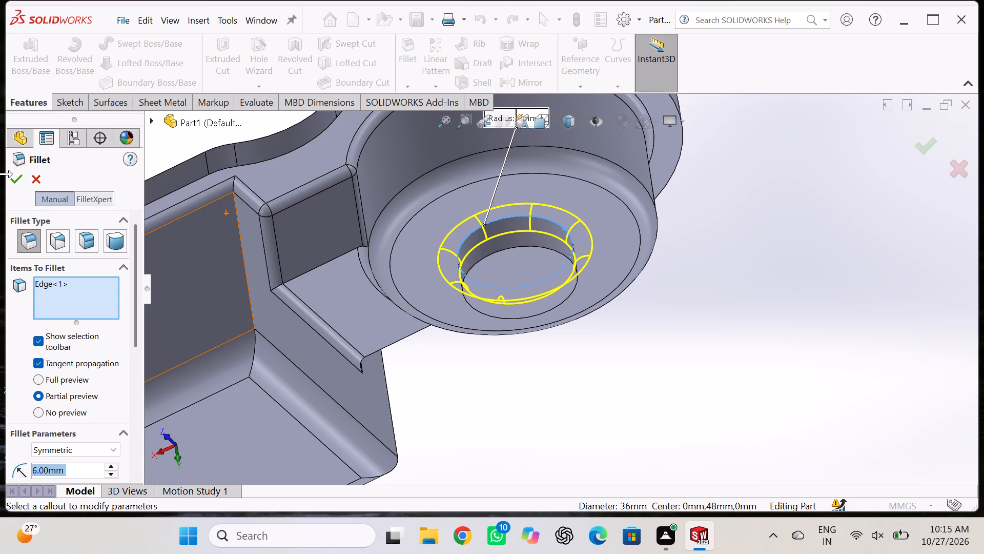
pyautogui.click(21, 182)
# Examine the filleted part from several sides, checking the round boss, web and rectangular boss for edges still unrounded.
pyautogui.moveTo(757, 322); pyautogui.dragTo(757, 327, button='middle')
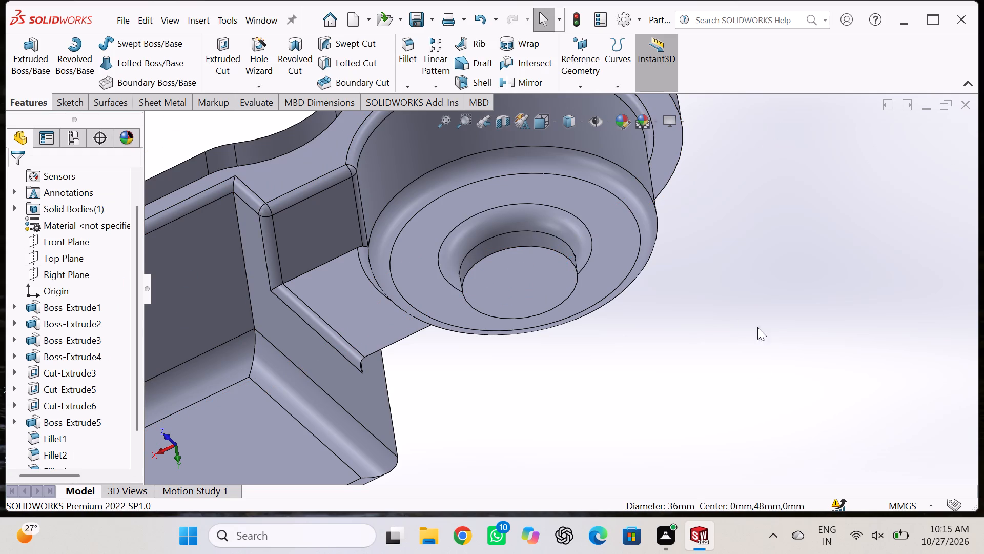
pyautogui.moveTo(757, 327); pyautogui.dragTo(777, 413, button='middle')
pyautogui.scroll(1, 718, 355)
pyautogui.moveTo(431, 378); pyautogui.dragTo(456, 393, button='middle')
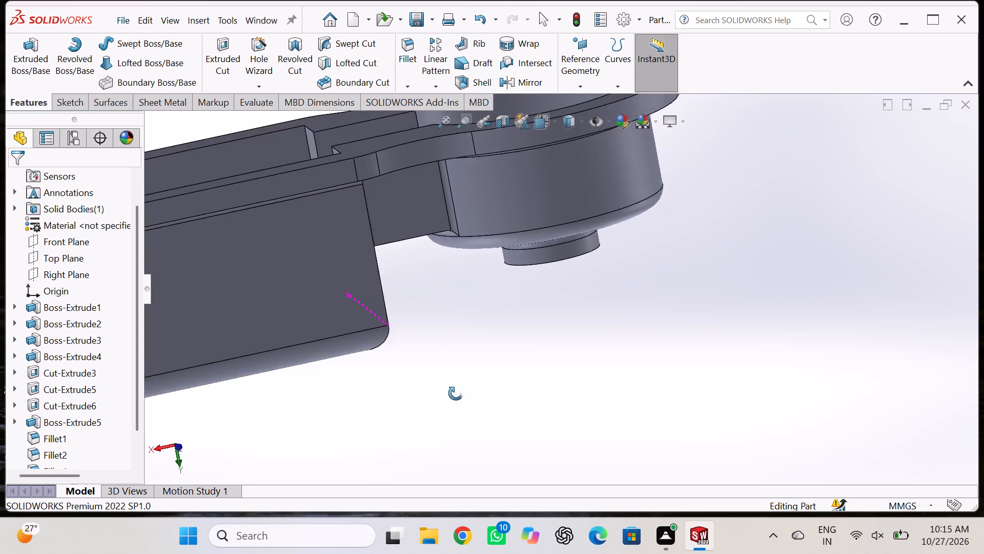
pyautogui.moveTo(456, 393); pyautogui.dragTo(446, 418, button='middle')
pyautogui.moveTo(420, 346); pyautogui.dragTo(511, 336, button='middle')
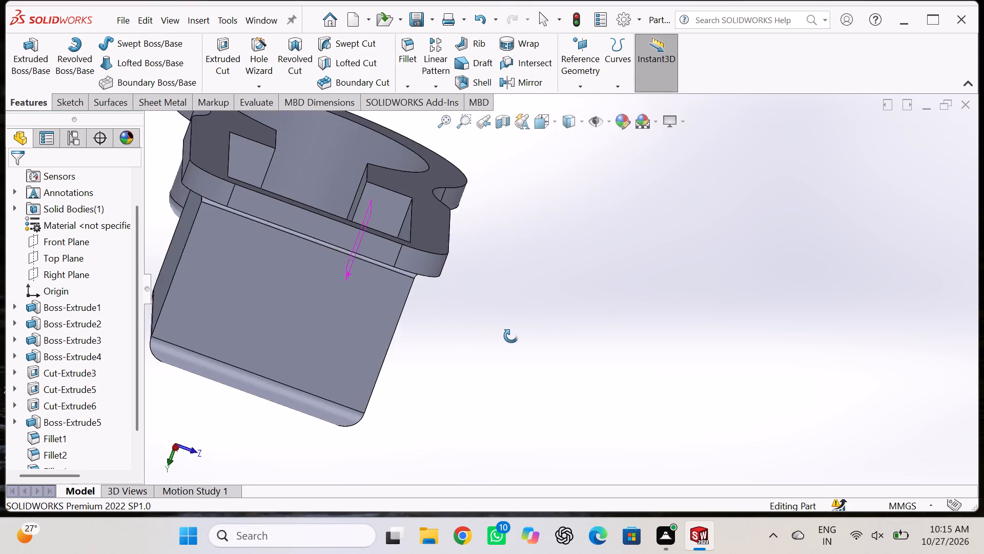
pyautogui.moveTo(511, 336); pyautogui.dragTo(482, 337, button='middle')
pyautogui.scroll(2, 481, 334)
pyautogui.moveTo(666, 332); pyautogui.dragTo(624, 333, button='middle')
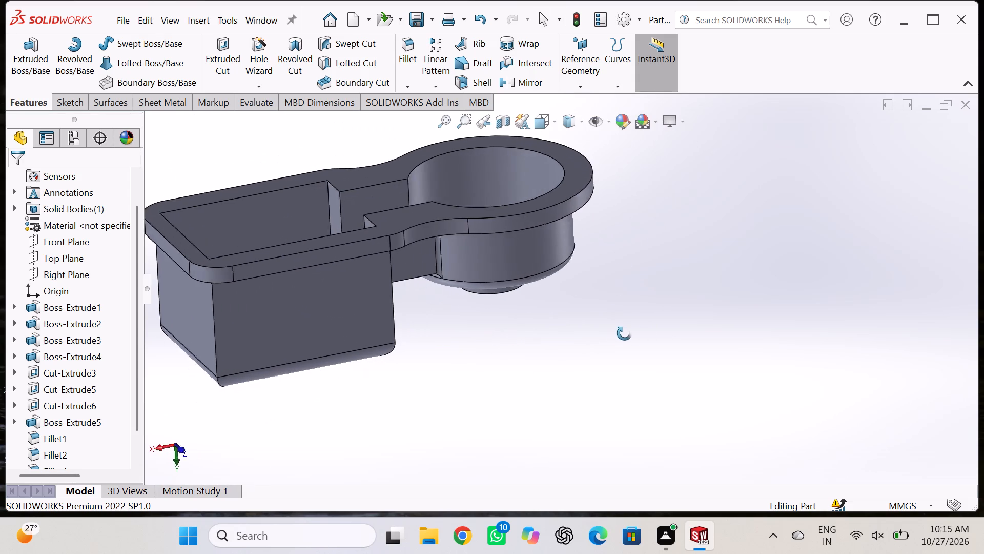
pyautogui.moveTo(624, 333); pyautogui.dragTo(589, 348, button='middle')
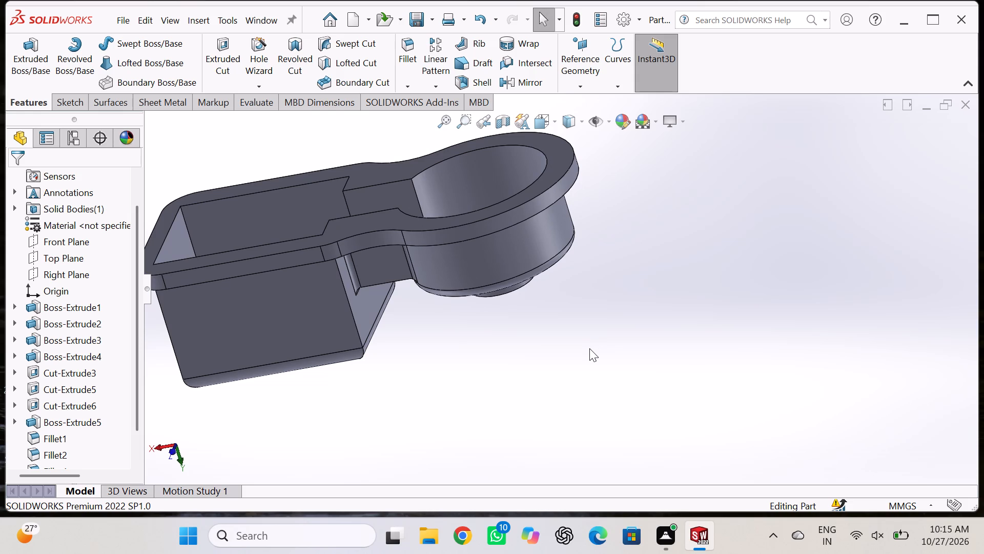
pyautogui.moveTo(474, 367); pyautogui.dragTo(493, 363, button='middle')
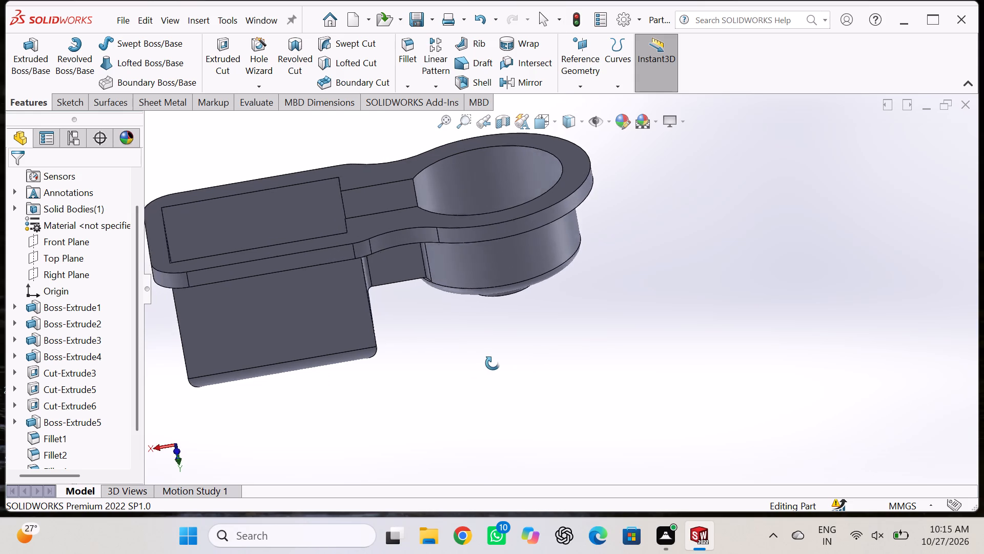
pyautogui.moveTo(493, 363); pyautogui.dragTo(643, 372, button='middle')
pyautogui.moveTo(706, 359); pyautogui.dragTo(631, 364, button='middle')
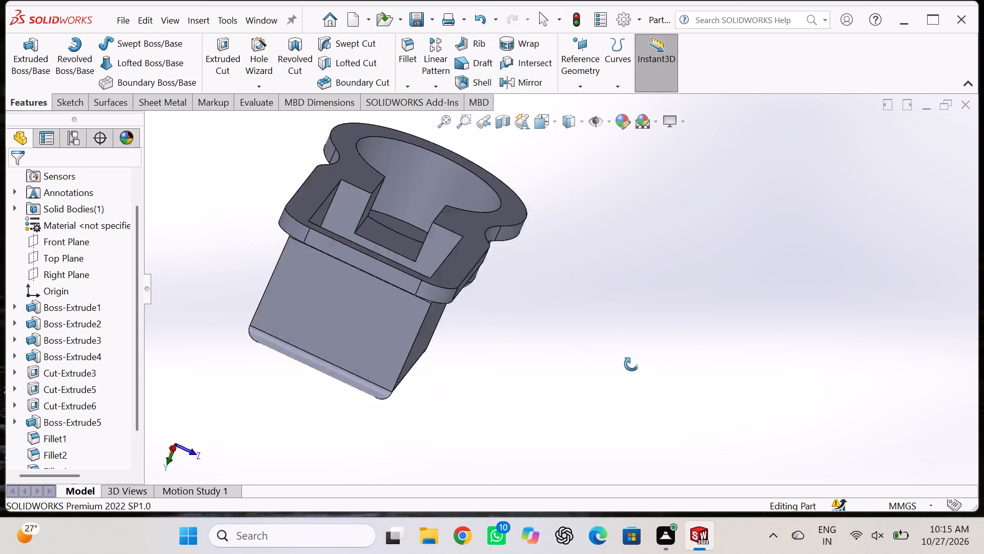
pyautogui.moveTo(631, 364); pyautogui.dragTo(526, 213, button='middle')
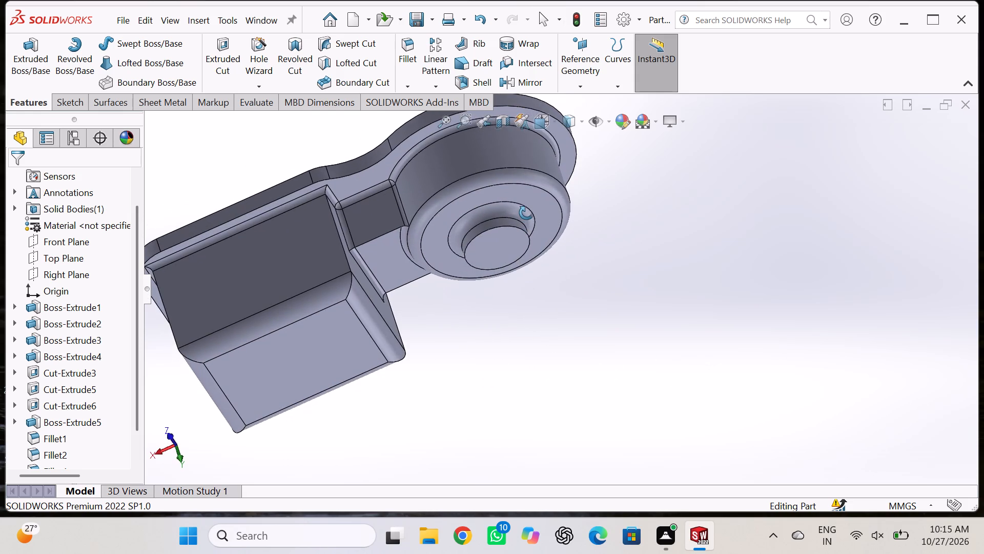
pyautogui.moveTo(526, 213); pyautogui.dragTo(566, 295, button='middle')
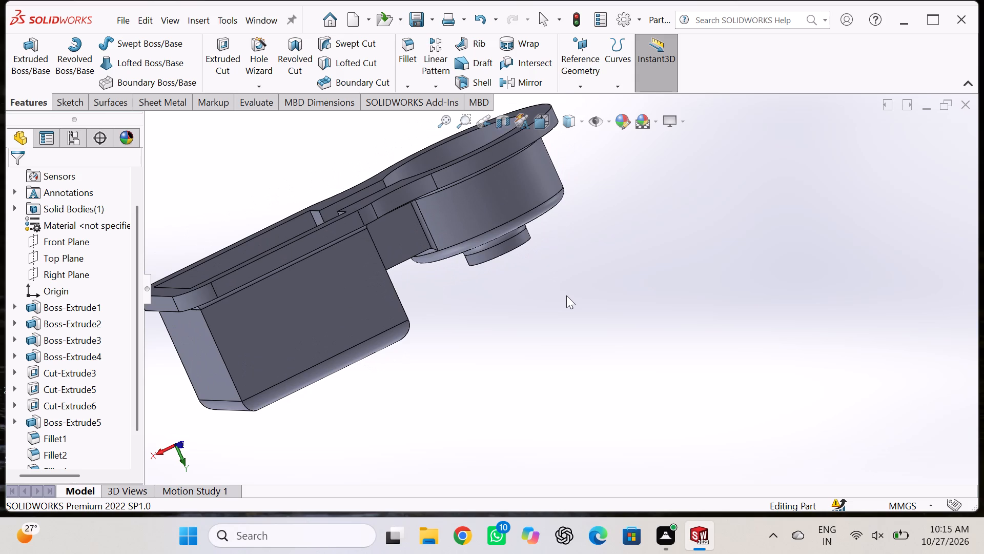
pyautogui.moveTo(566, 295); pyautogui.dragTo(576, 342, button='middle')
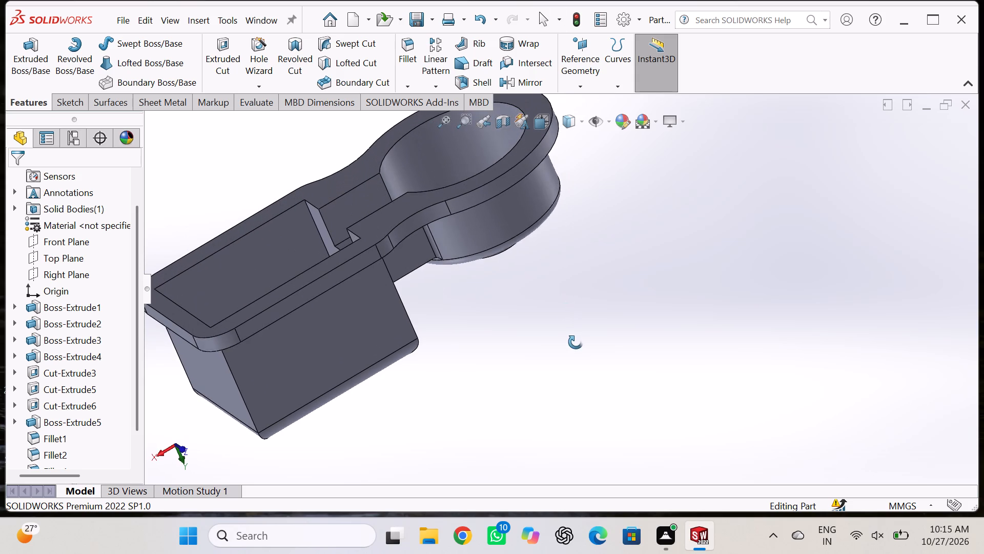
pyautogui.moveTo(576, 342); pyautogui.dragTo(577, 343, button='middle')
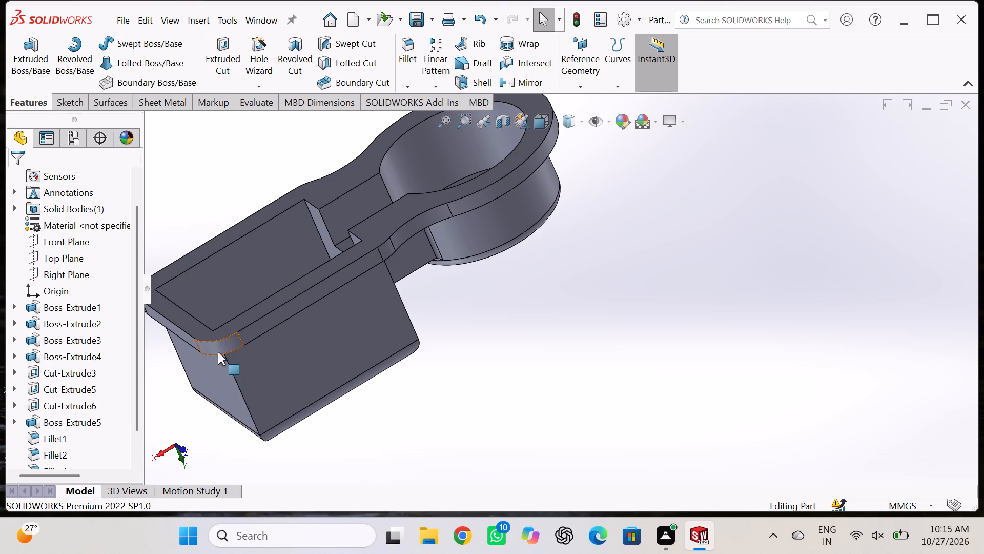
# Apply a 3 mm fillet to the rectangular boss's four outer corner edges running along its depth.
pyautogui.click(236, 379)
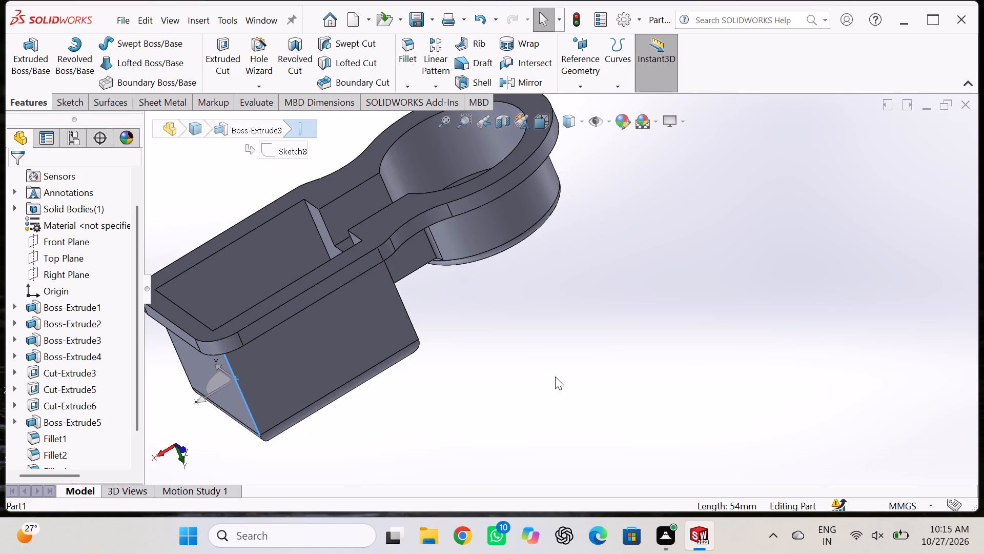
pyautogui.moveTo(561, 360); pyautogui.dragTo(558, 373, button='middle')
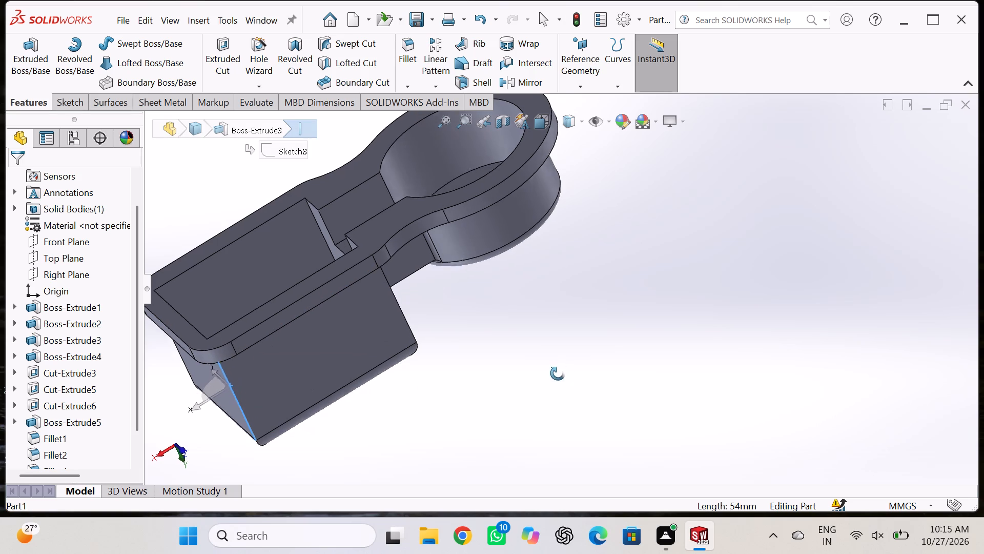
pyautogui.moveTo(558, 373); pyautogui.dragTo(561, 404, button='middle')
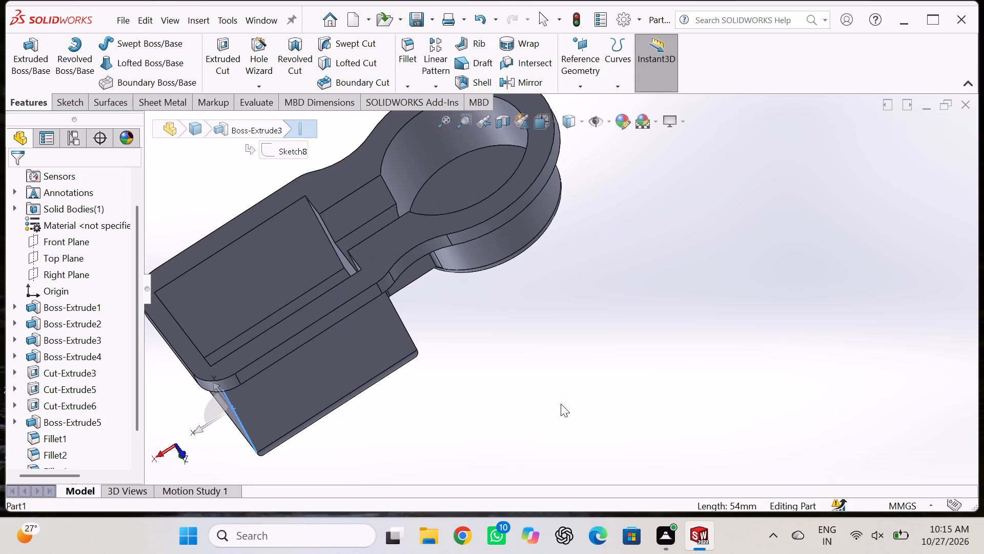
pyautogui.moveTo(561, 404); pyautogui.dragTo(573, 418, button='middle')
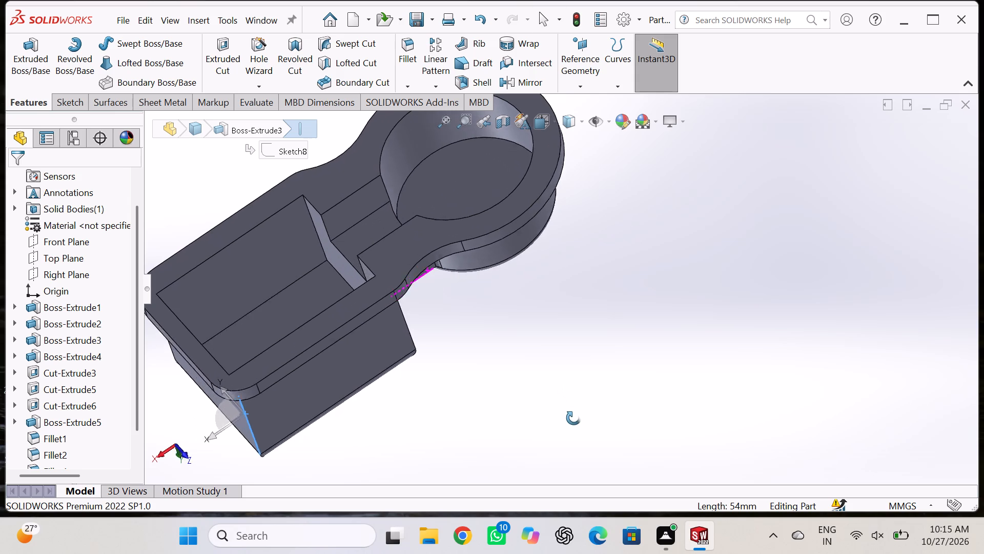
pyautogui.moveTo(573, 418); pyautogui.dragTo(583, 395, button='middle')
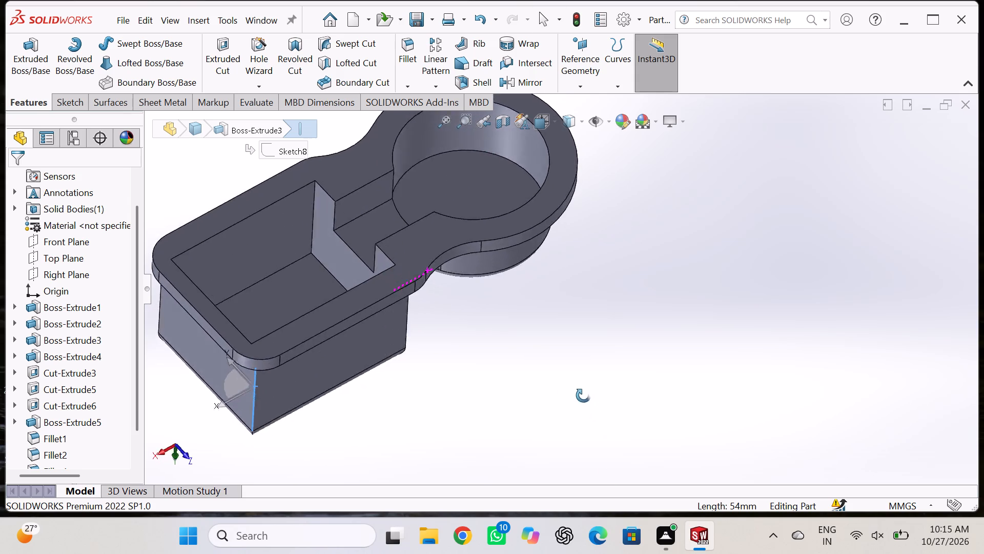
pyautogui.moveTo(583, 395); pyautogui.dragTo(541, 334, button='middle')
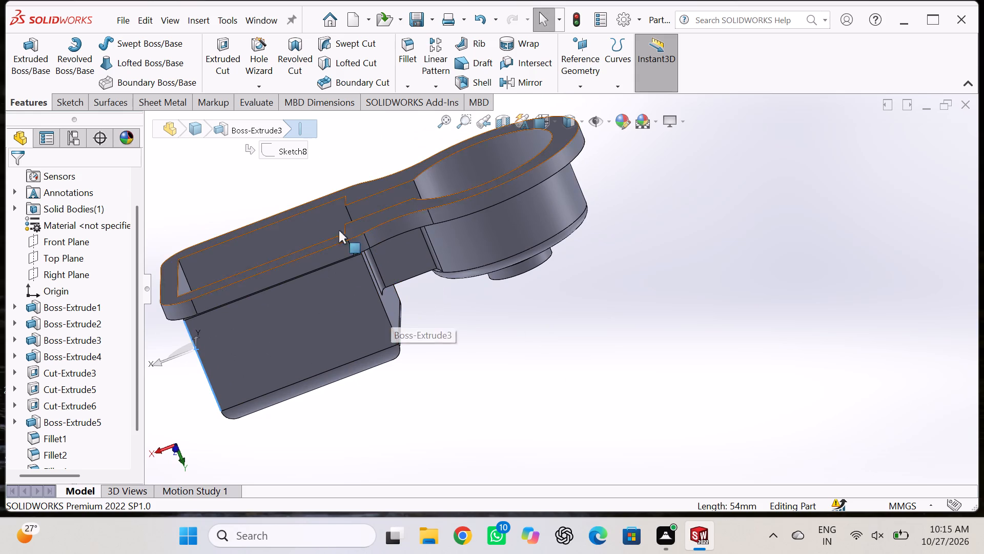
pyautogui.click(407, 48)
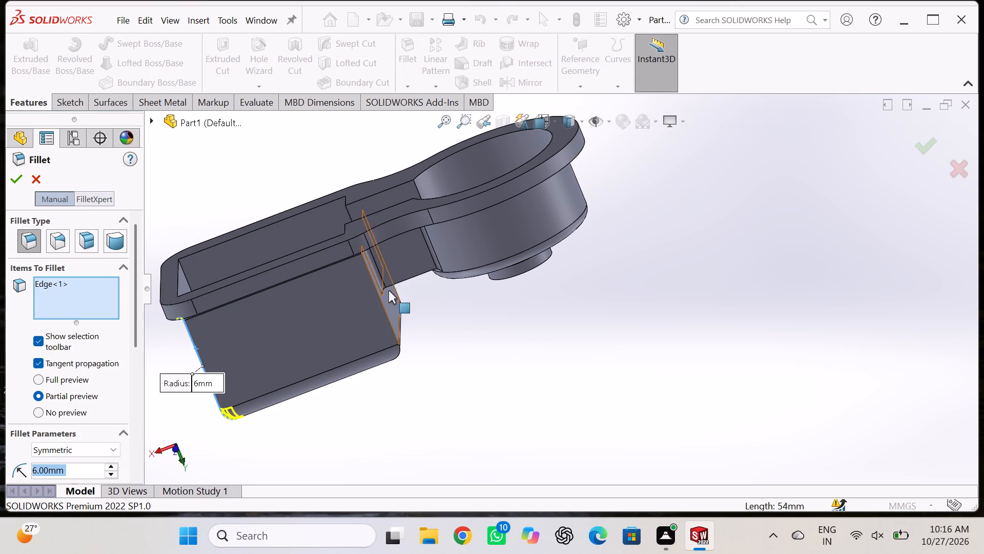
pyautogui.click(385, 309)
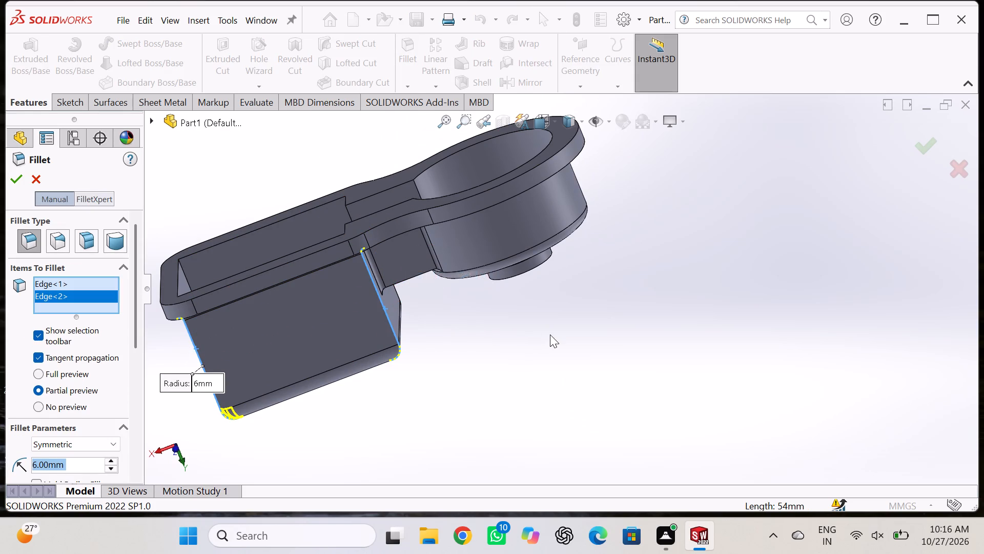
pyautogui.moveTo(550, 334); pyautogui.dragTo(435, 438, button='middle')
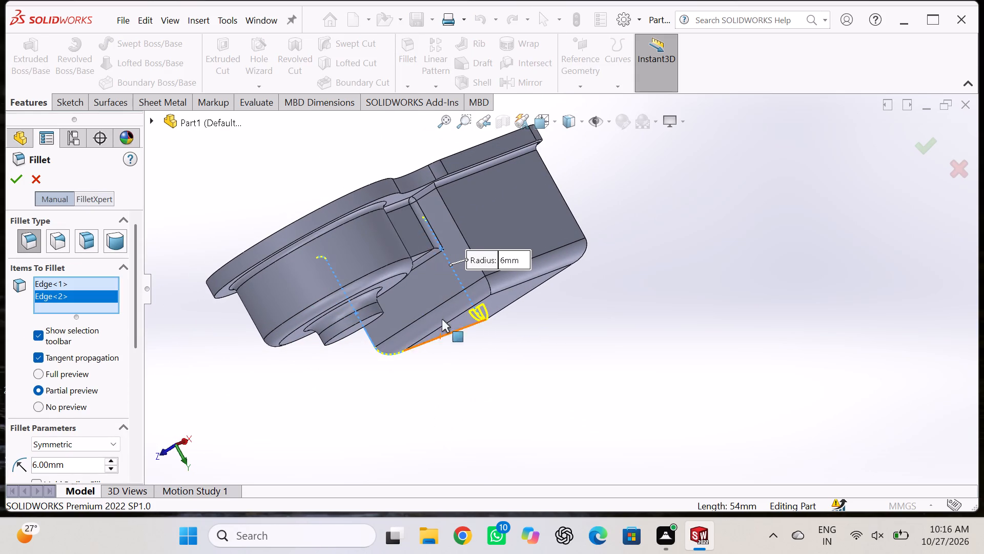
pyautogui.click(460, 228)
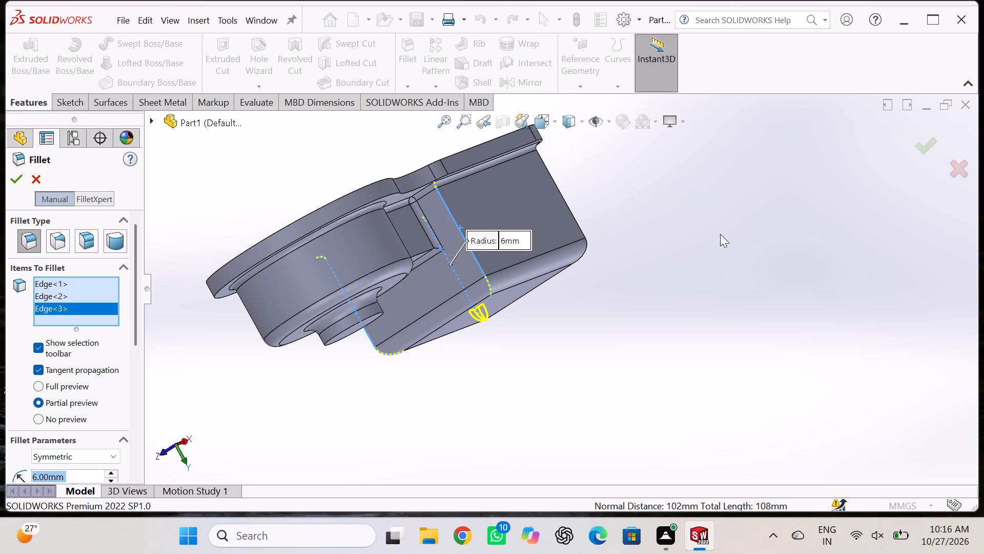
pyautogui.moveTo(739, 234); pyautogui.dragTo(675, 328, button='middle')
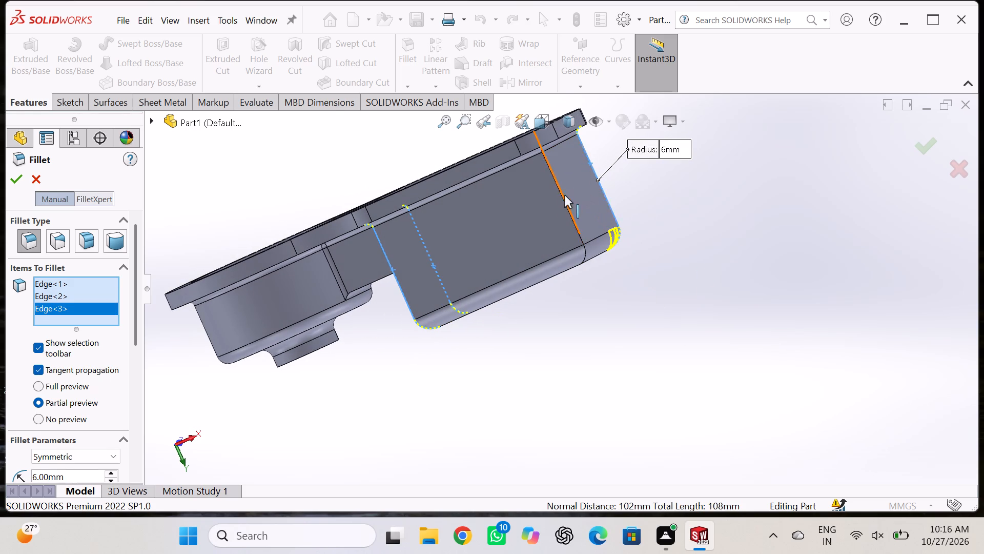
pyautogui.click(565, 201)
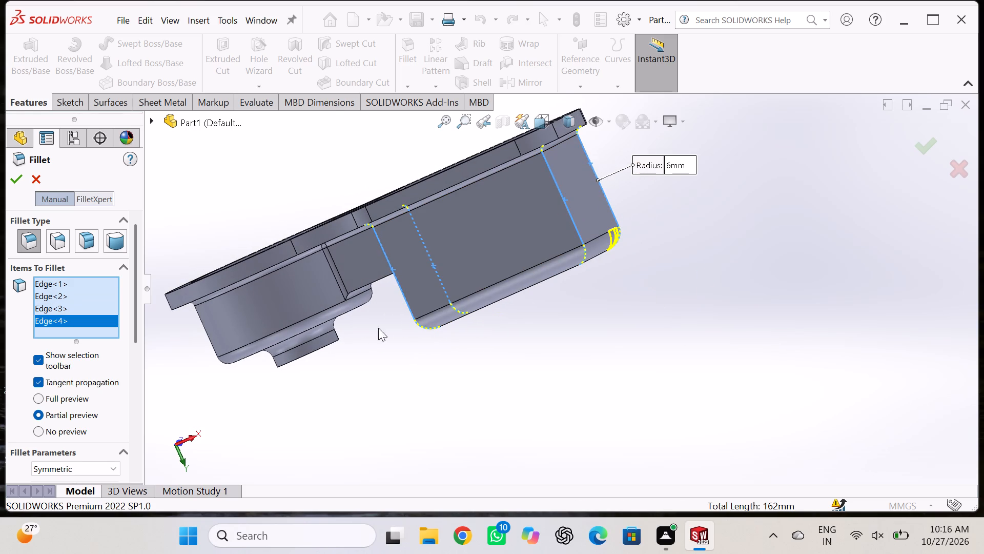
pyautogui.scroll(-3, 85, 375)
pyautogui.scroll(-2, 131, 338)
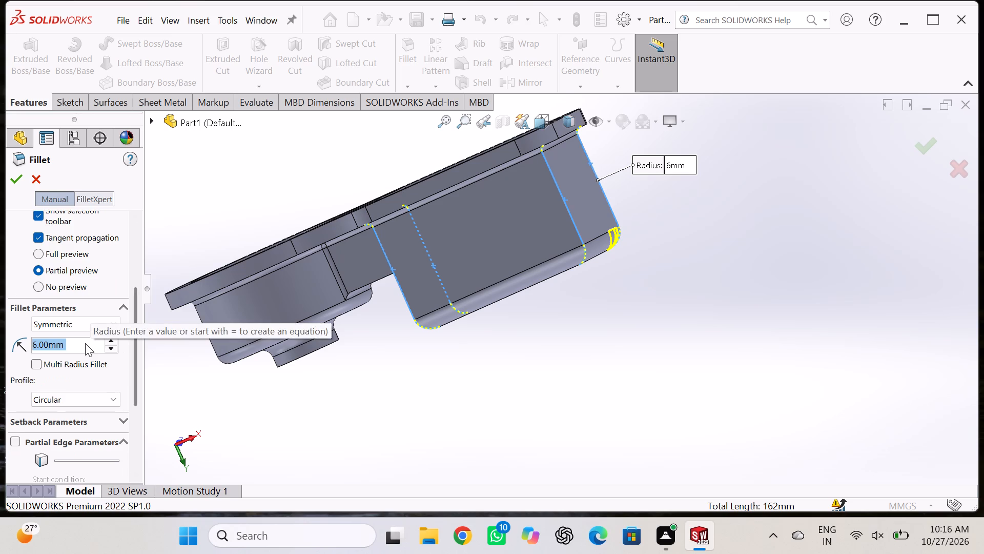
pyautogui.press('3')
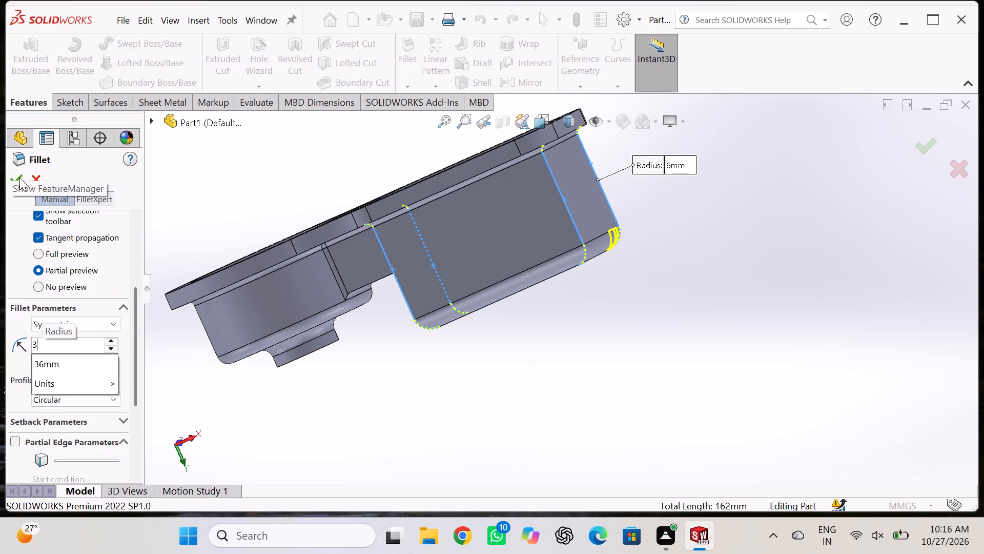
pyautogui.click(18, 177)
pyautogui.click(18, 177)
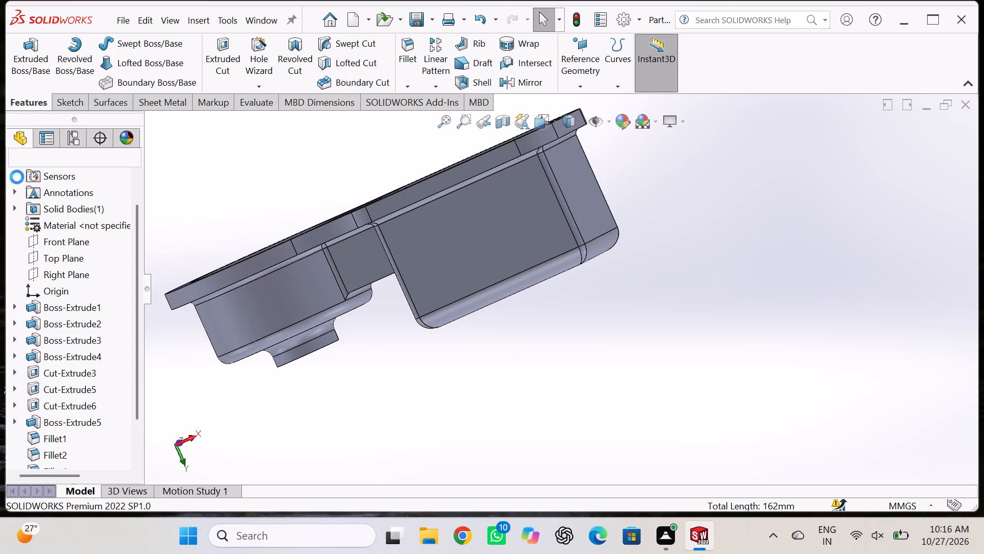
pyautogui.moveTo(640, 345); pyautogui.dragTo(711, 381, button='middle')
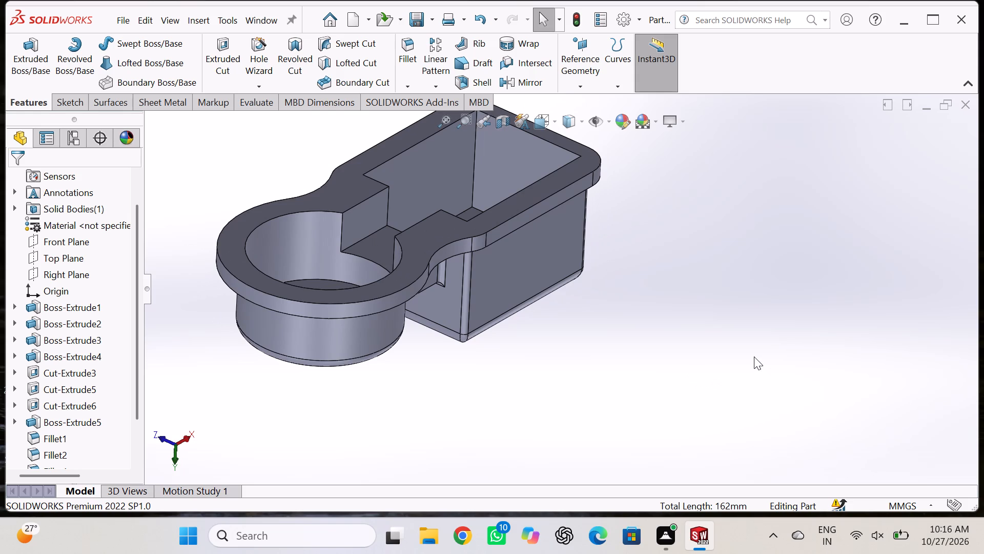
# Apply a 3 mm fillet to the four inner corner edges running down the depth of the rectangular boss's pocket.
pyautogui.moveTo(791, 284); pyautogui.dragTo(778, 410, button='middle')
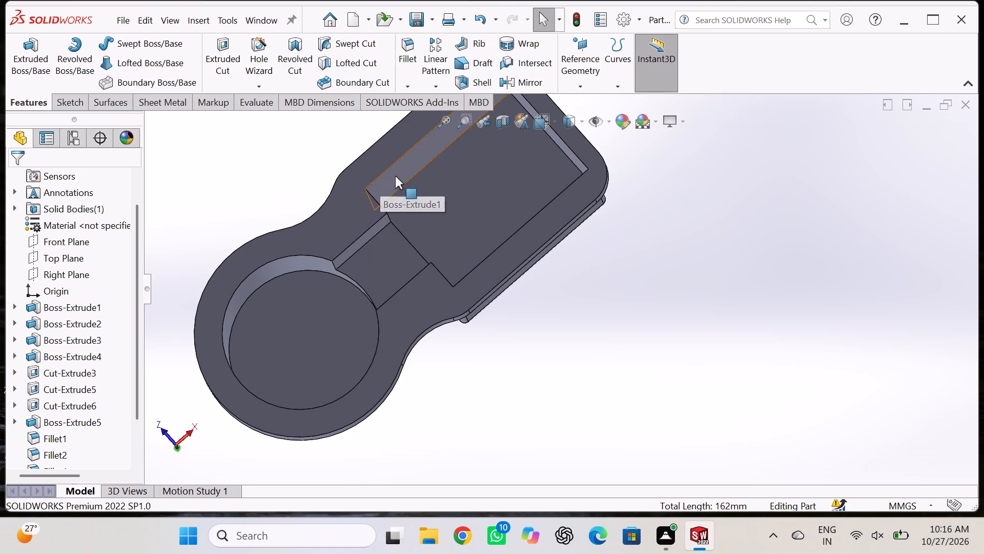
pyautogui.moveTo(762, 222); pyautogui.dragTo(734, 240, button='middle')
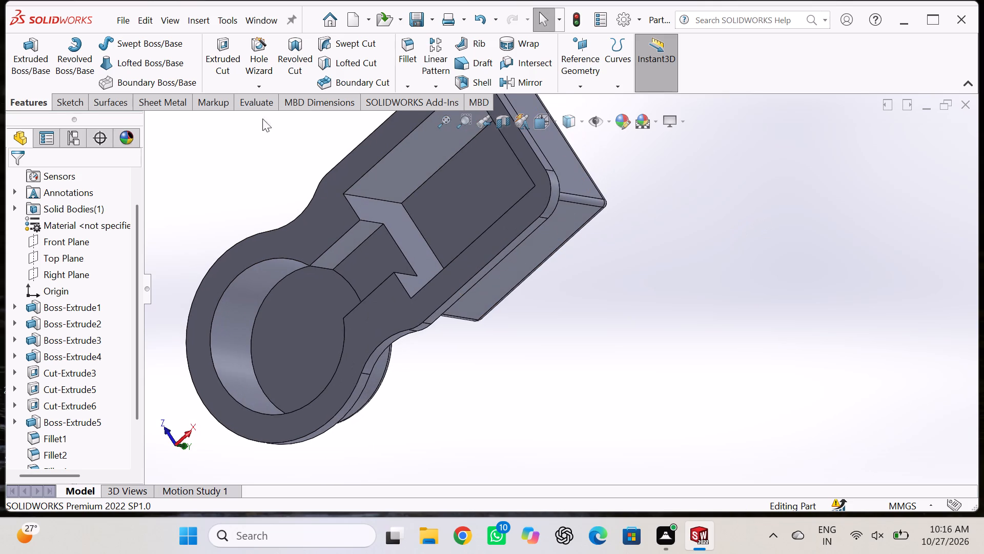
pyautogui.click(406, 61)
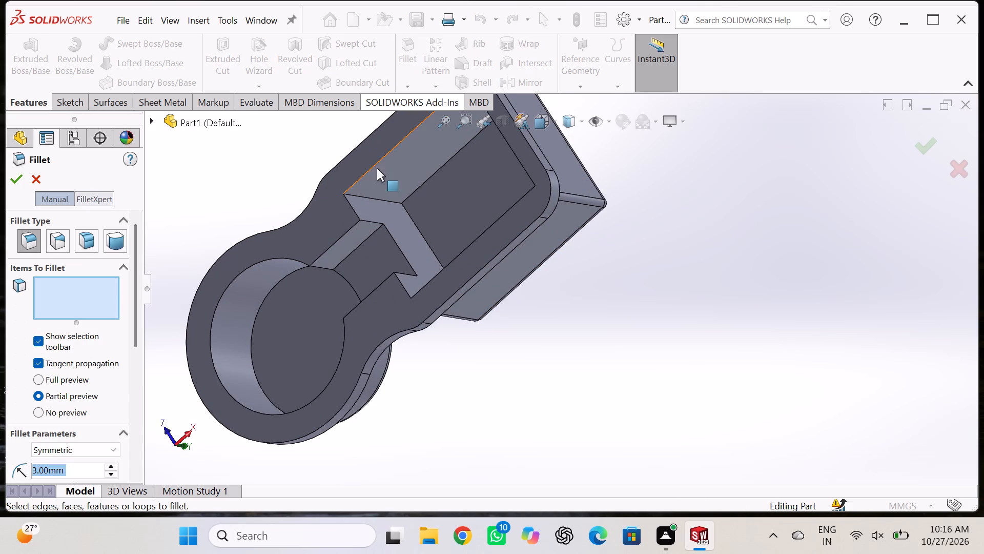
pyautogui.click(378, 200)
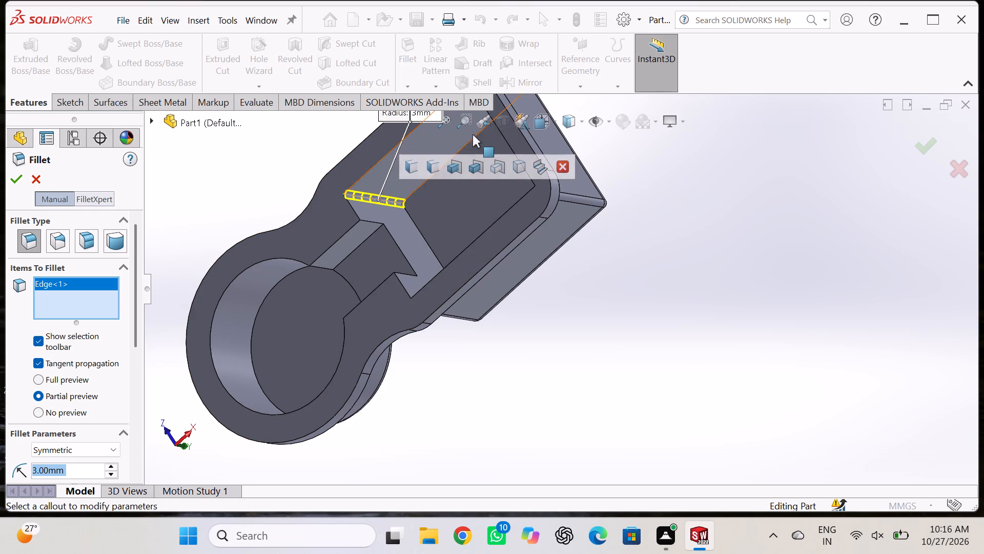
pyautogui.moveTo(745, 246); pyautogui.dragTo(792, 293, button='middle')
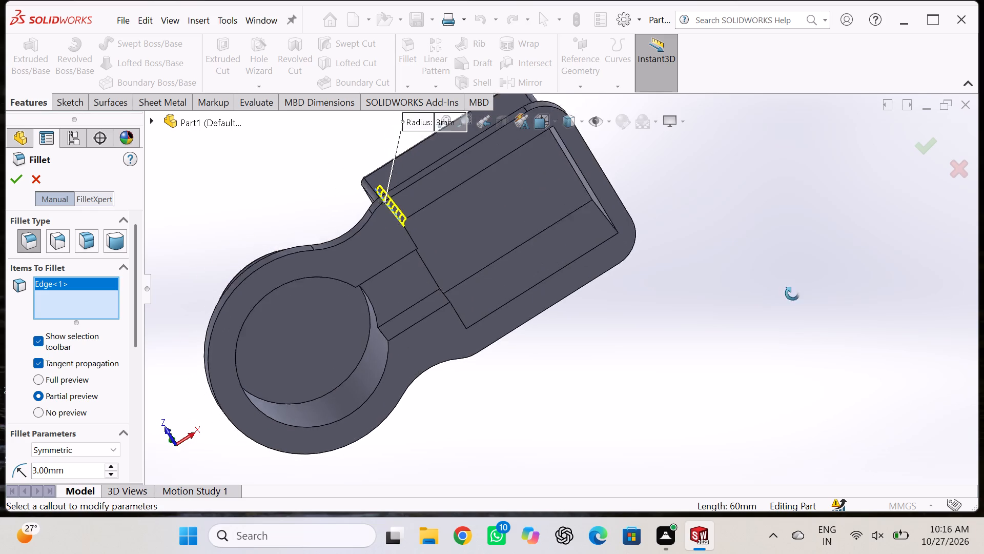
pyautogui.moveTo(792, 293); pyautogui.dragTo(799, 258, button='middle')
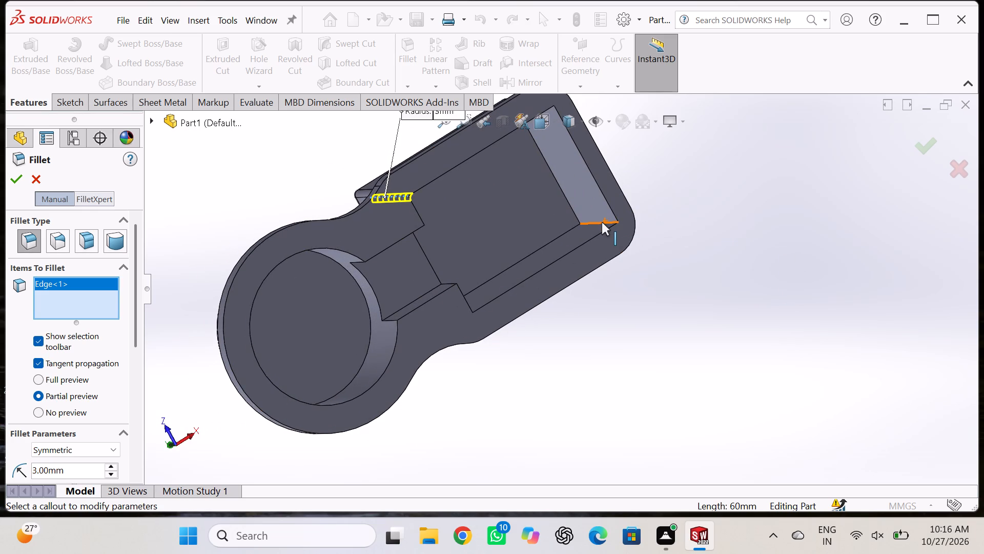
pyautogui.click(602, 222)
pyautogui.scroll(-1, 723, 266)
pyautogui.moveTo(741, 308); pyautogui.dragTo(691, 371, button='middle')
pyautogui.click(463, 254)
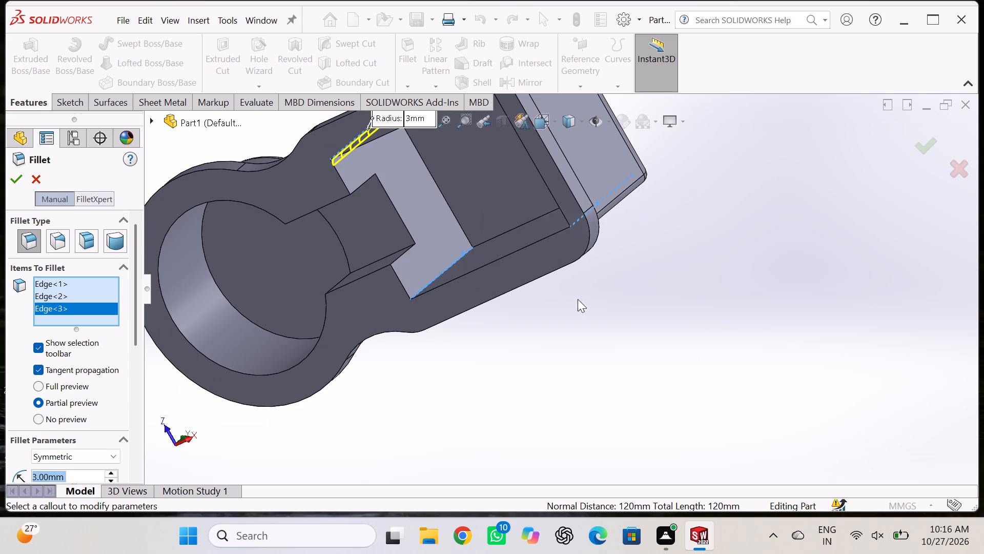
pyautogui.moveTo(583, 340); pyautogui.dragTo(606, 160, button='middle')
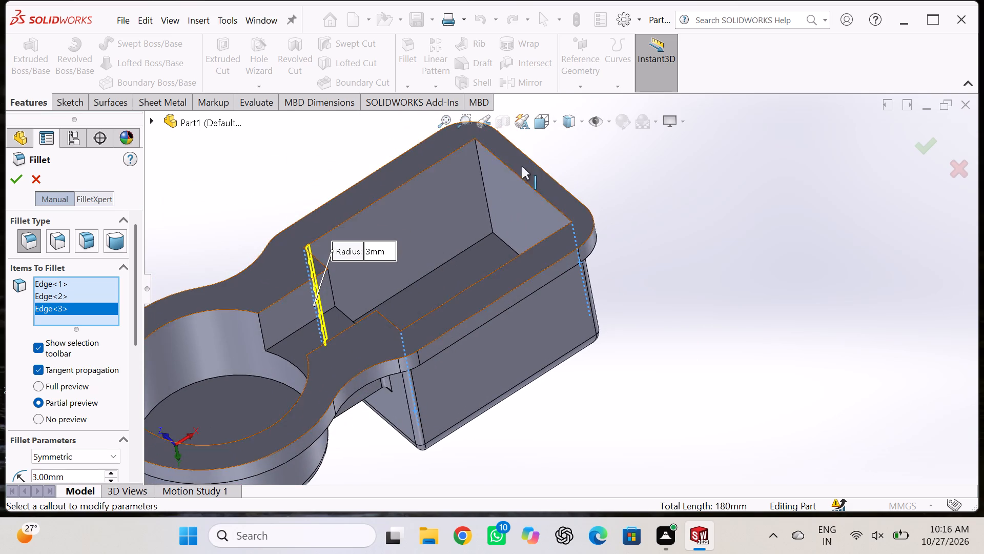
pyautogui.click(485, 193)
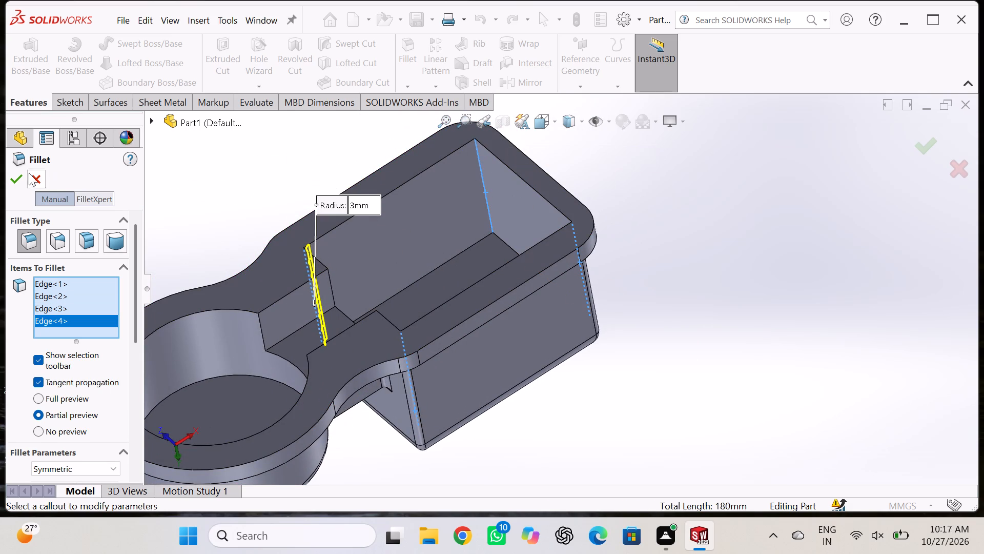
pyautogui.click(11, 181)
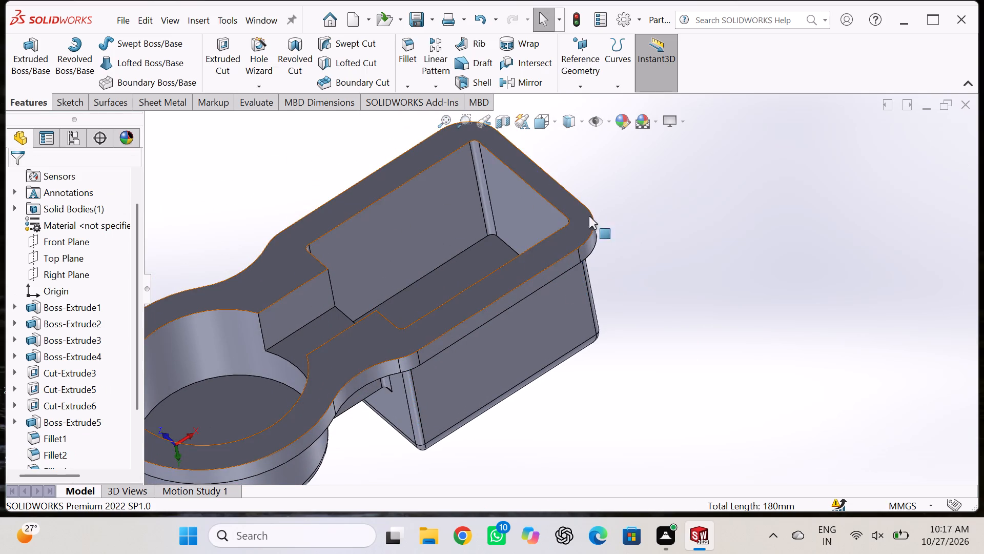
# Edit the fillet on the rectangular pocket's four inner corner edges, setting its radius to 9 mm.
pyautogui.moveTo(716, 220); pyautogui.dragTo(712, 284, button='middle')
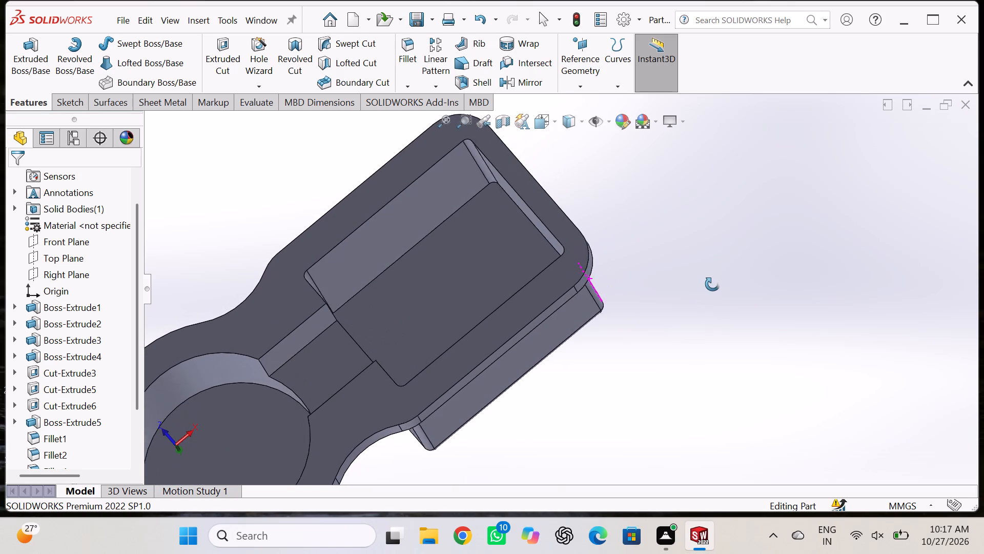
pyautogui.moveTo(712, 284); pyautogui.dragTo(714, 281, button='middle')
pyautogui.scroll(-4, 143, 283)
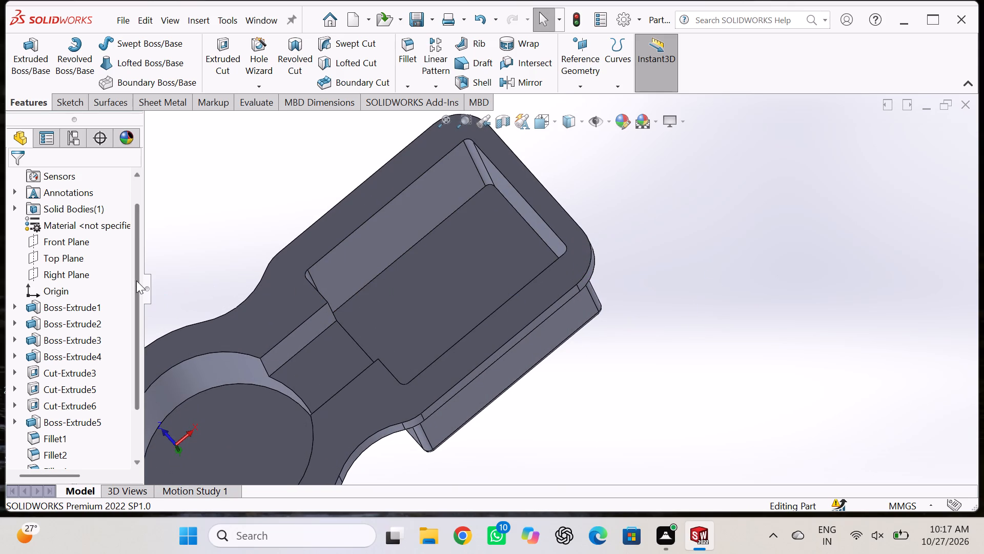
pyautogui.scroll(-8, 136, 281)
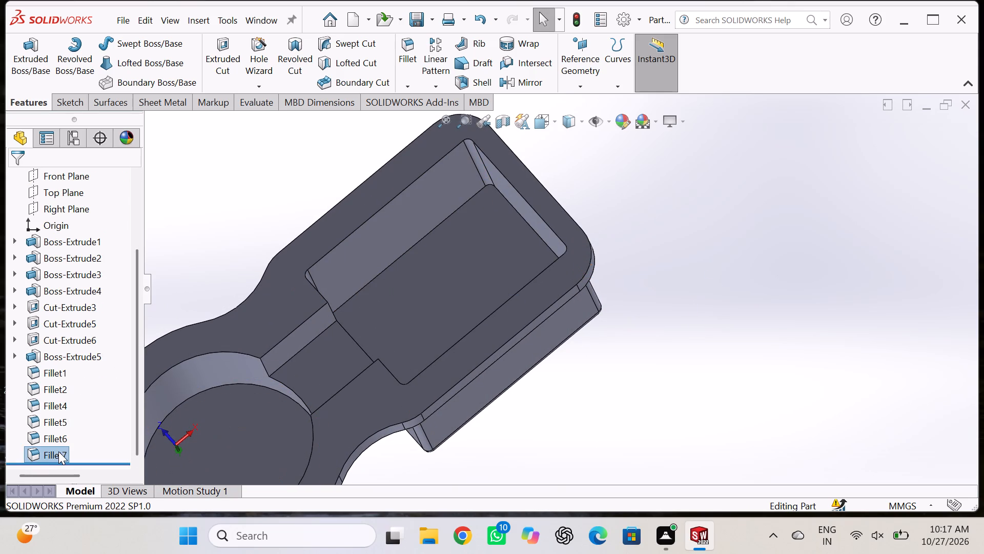
pyautogui.rightClick(59, 451)
pyautogui.click(71, 177)
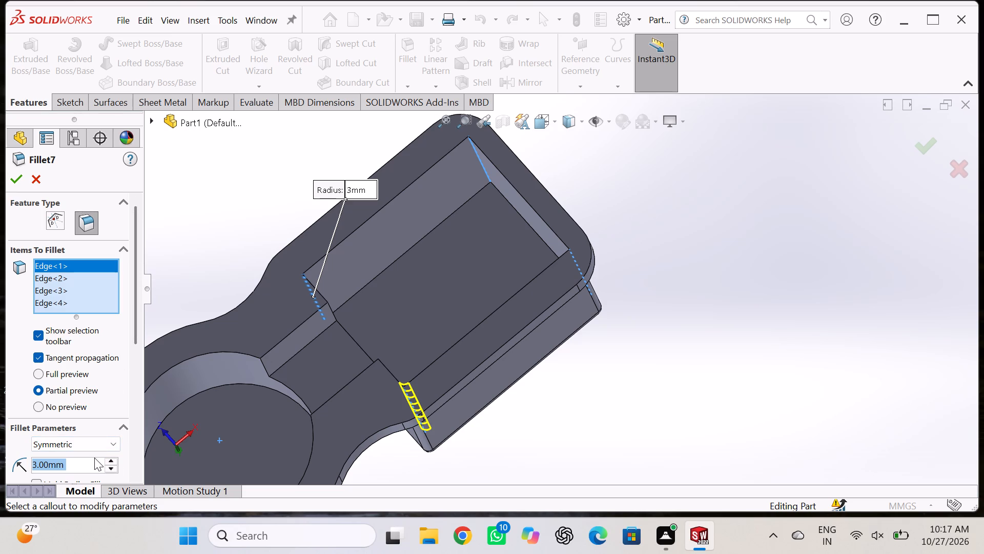
pyautogui.click(110, 458)
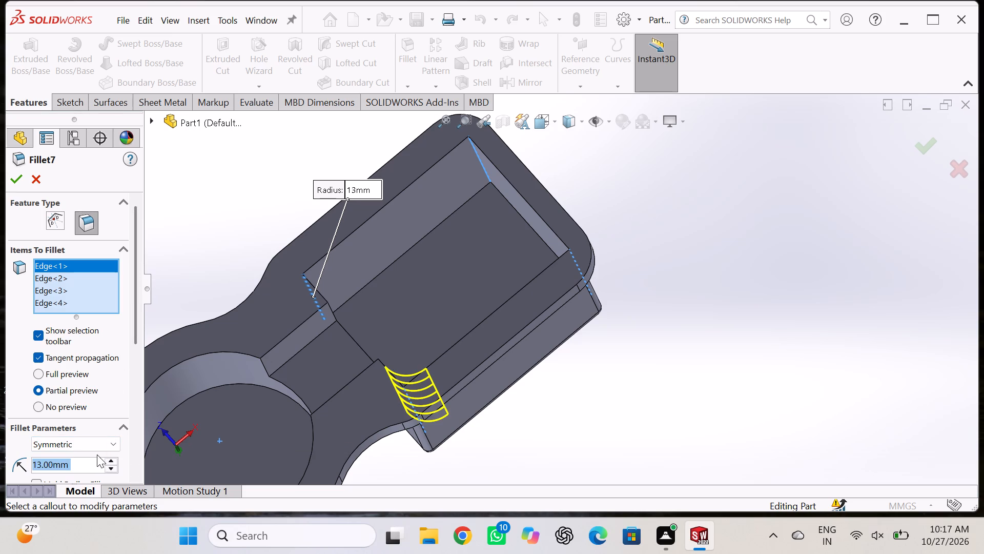
pyautogui.press('9')
pyautogui.click(11, 180)
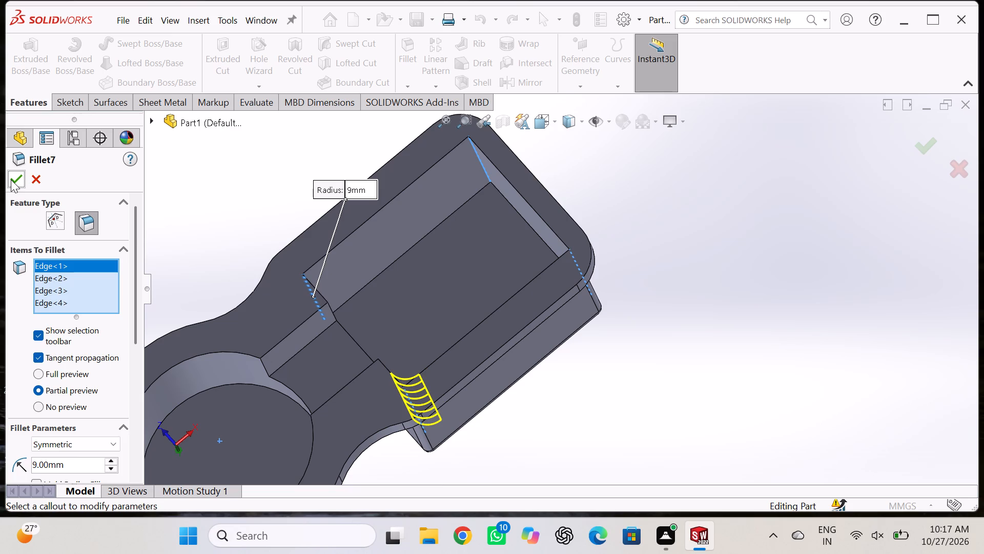
pyautogui.click(11, 180)
# Examine the part from several sides, checking the rectangular pocket's rounded corners, the round pocket, the web and the filleted outer boss edges.
pyautogui.moveTo(270, 199); pyautogui.dragTo(306, 239, button='middle')
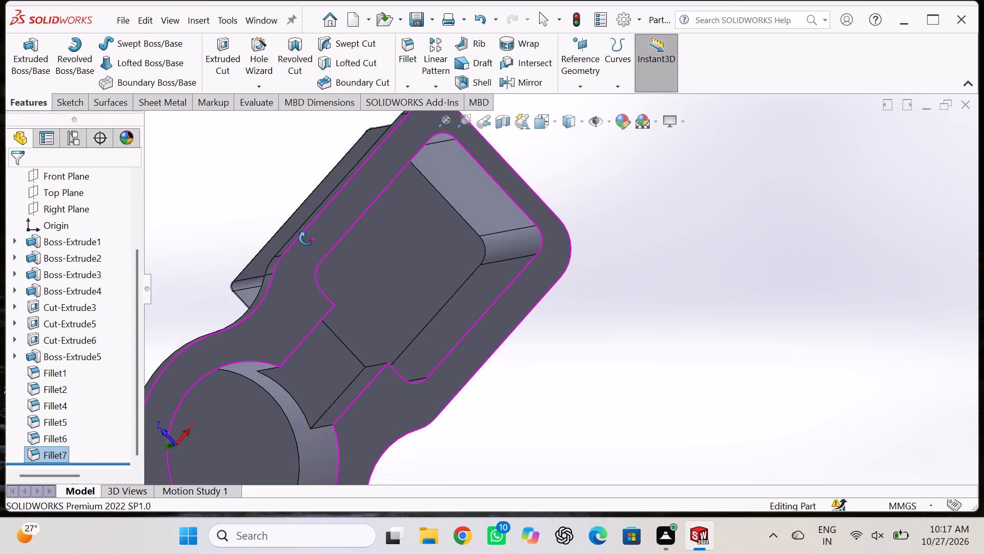
pyautogui.moveTo(306, 239); pyautogui.dragTo(255, 179, button='middle')
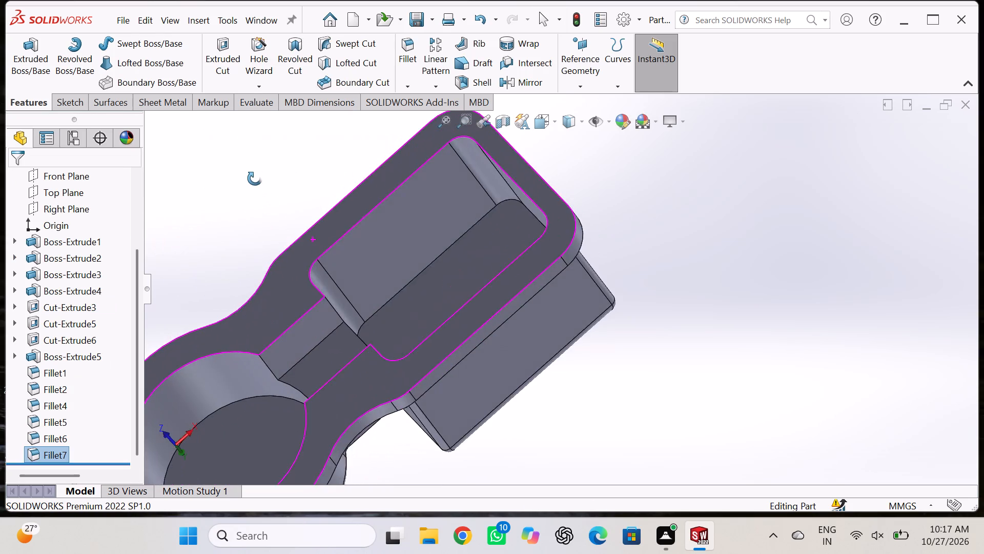
pyautogui.moveTo(255, 179); pyautogui.dragTo(273, 164, button='middle')
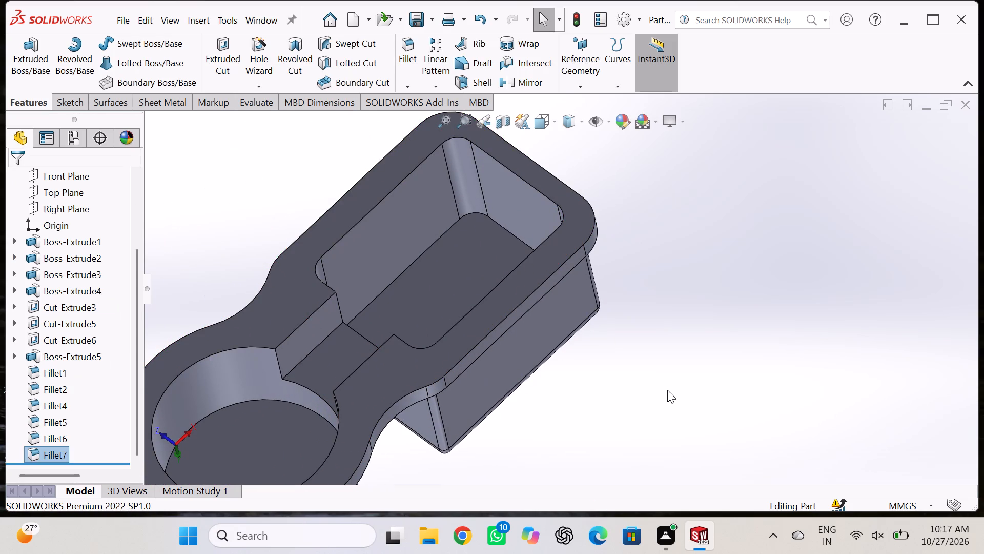
pyautogui.moveTo(661, 362); pyautogui.dragTo(674, 287, button='middle')
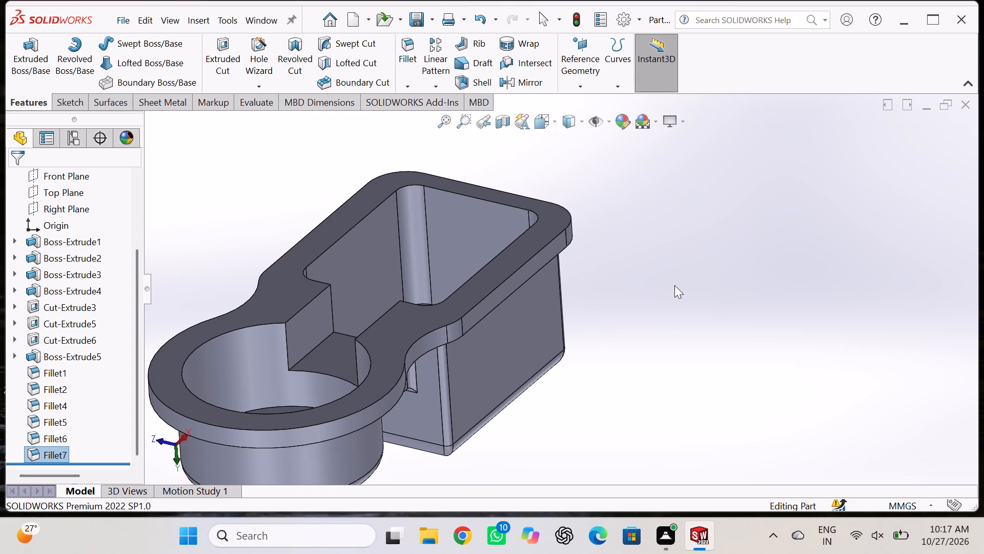
pyautogui.moveTo(700, 362); pyautogui.dragTo(595, 206, button='middle')
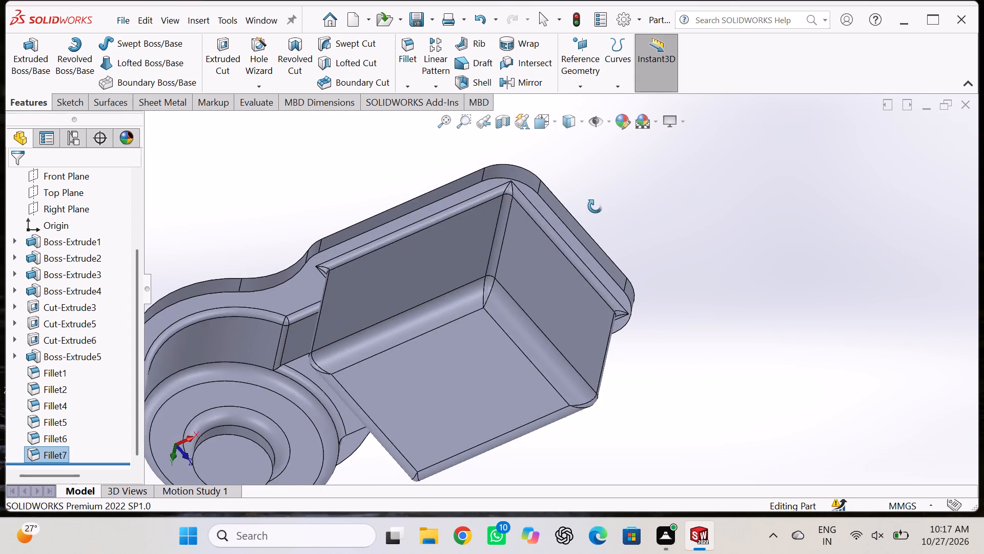
pyautogui.moveTo(595, 206); pyautogui.dragTo(651, 237, button='middle')
pyautogui.moveTo(659, 231); pyautogui.dragTo(670, 211, button='middle')
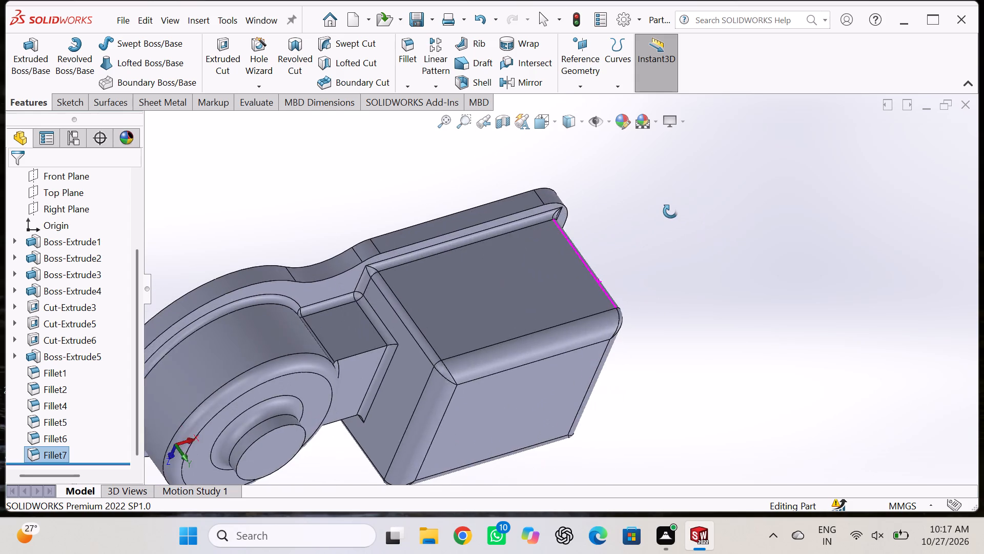
pyautogui.moveTo(670, 211); pyautogui.dragTo(658, 192, button='middle')
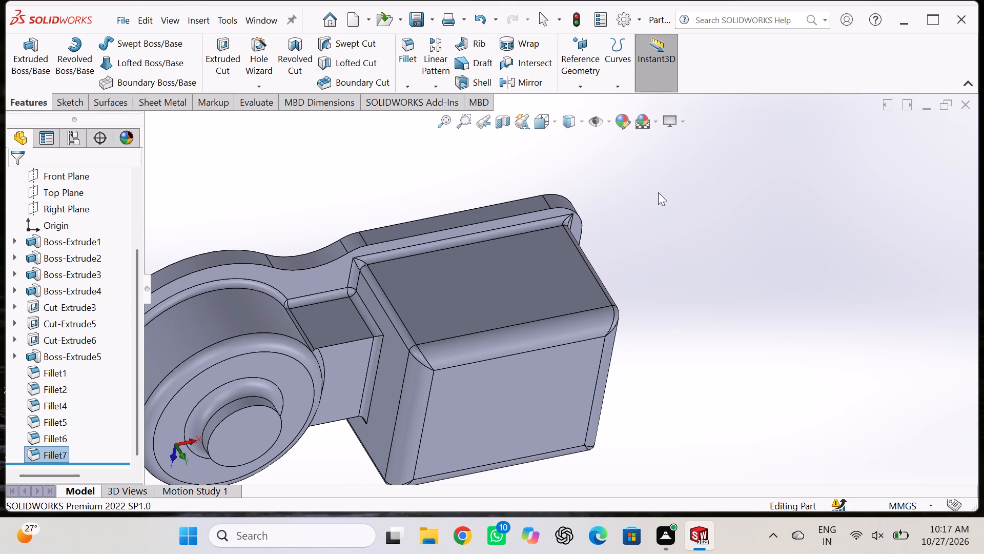
pyautogui.moveTo(715, 206); pyautogui.dragTo(763, 265, button='middle')
pyautogui.moveTo(789, 242); pyautogui.dragTo(760, 199, button='middle')
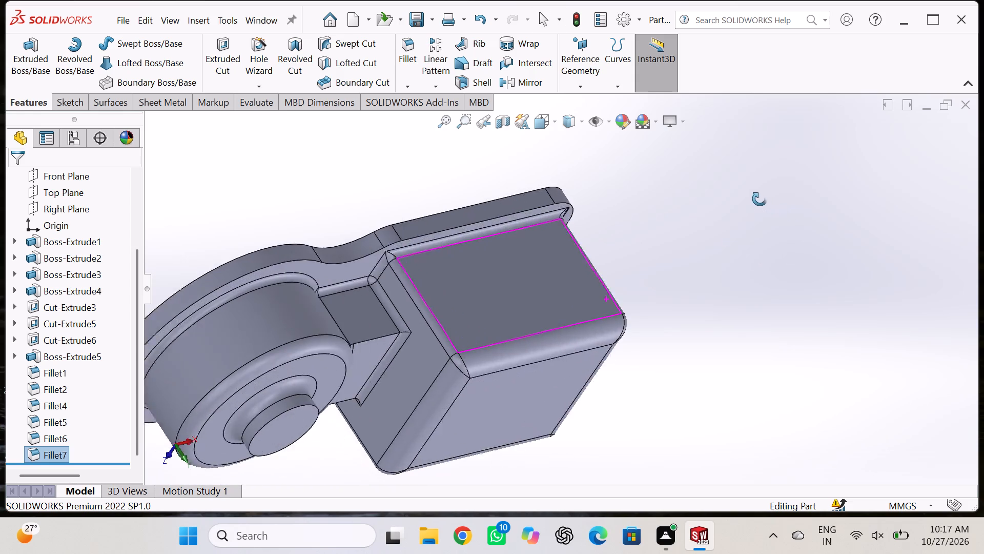
pyautogui.moveTo(760, 199); pyautogui.dragTo(728, 156, button='middle')
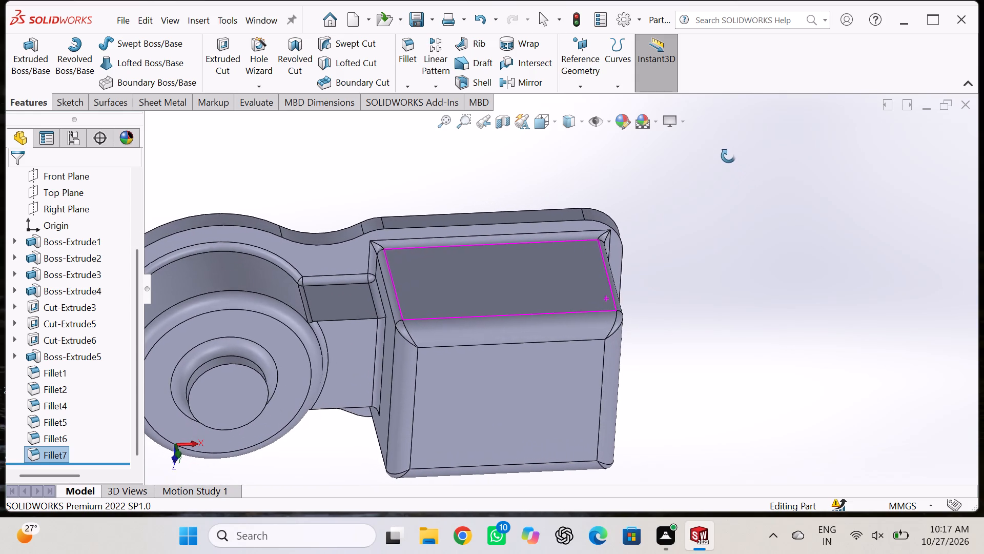
pyautogui.moveTo(728, 156); pyautogui.dragTo(742, 325, button='middle')
pyautogui.moveTo(733, 203); pyautogui.dragTo(747, 259, button='middle')
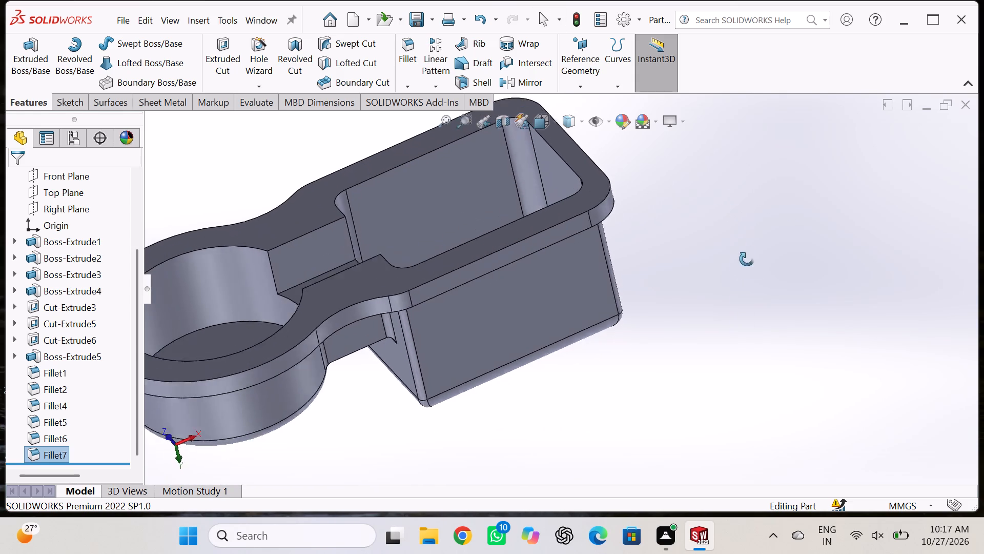
pyautogui.moveTo(747, 259); pyautogui.dragTo(756, 352, button='middle')
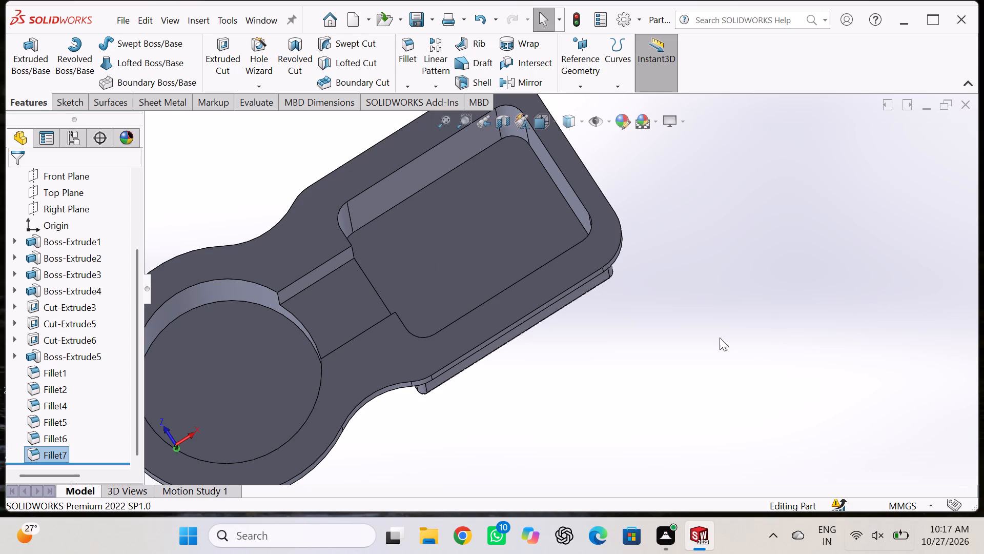
pyautogui.scroll(2, 688, 342)
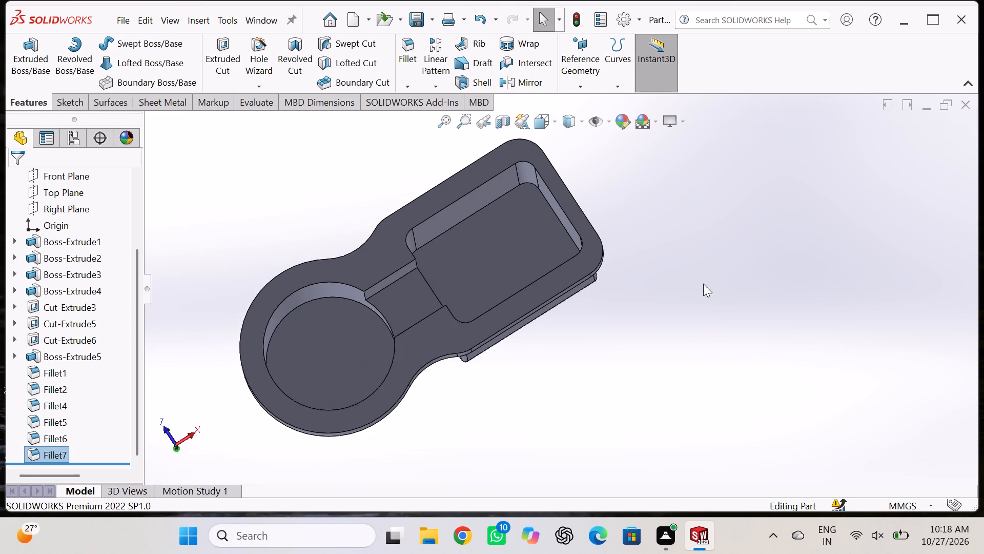
pyautogui.scroll(-1, 714, 270)
pyautogui.moveTo(715, 270); pyautogui.dragTo(715, 328, button='middle')
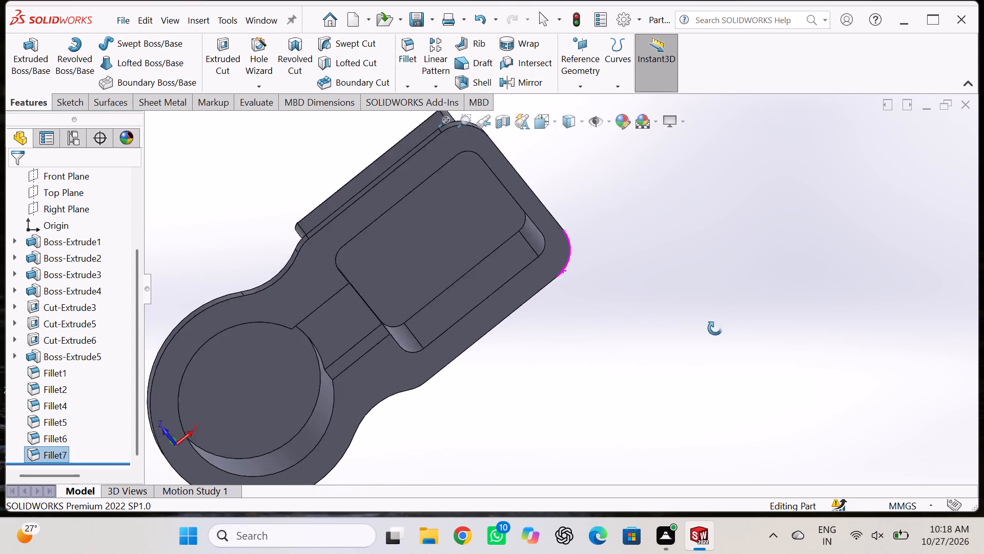
pyautogui.moveTo(715, 328); pyautogui.dragTo(688, 264, button='middle')
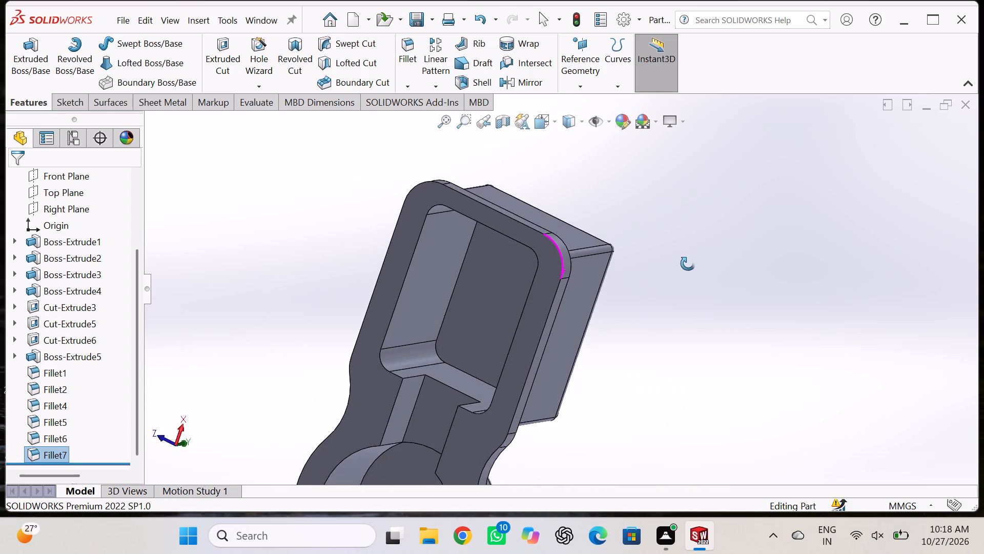
pyautogui.moveTo(688, 264); pyautogui.dragTo(490, 283, button='middle')
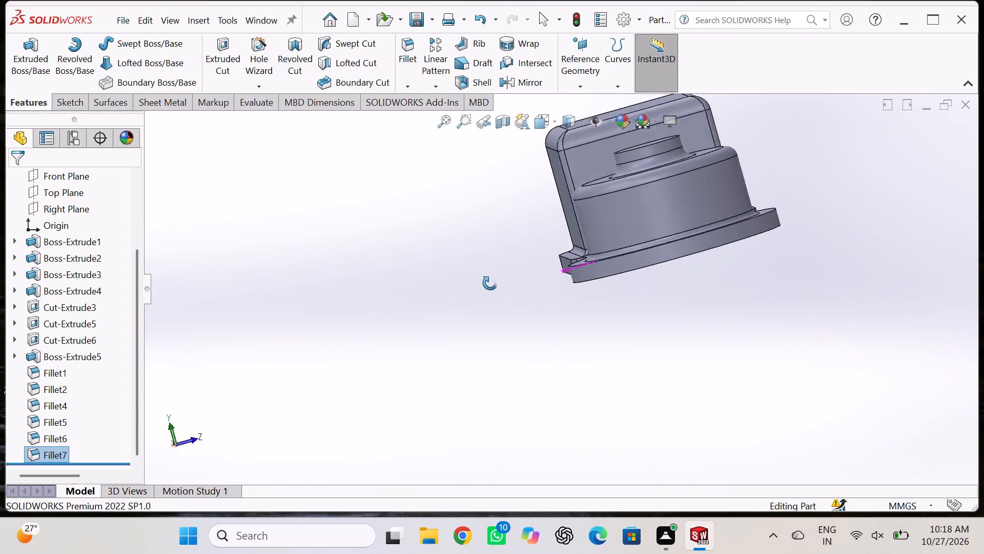
pyautogui.moveTo(490, 283); pyautogui.dragTo(392, 159, button='middle')
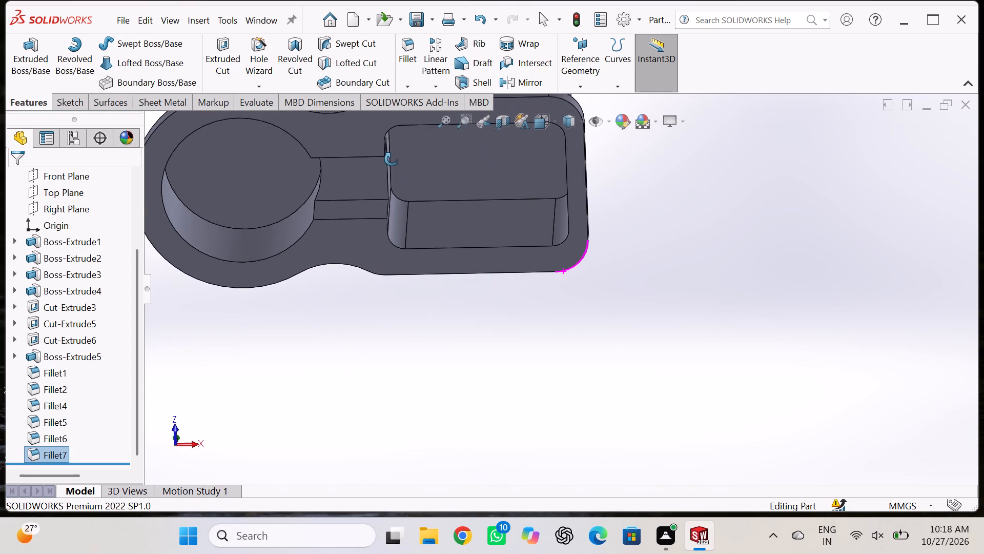
pyautogui.moveTo(392, 159); pyautogui.dragTo(386, 142, button='middle')
pyautogui.scroll(2, 365, 297)
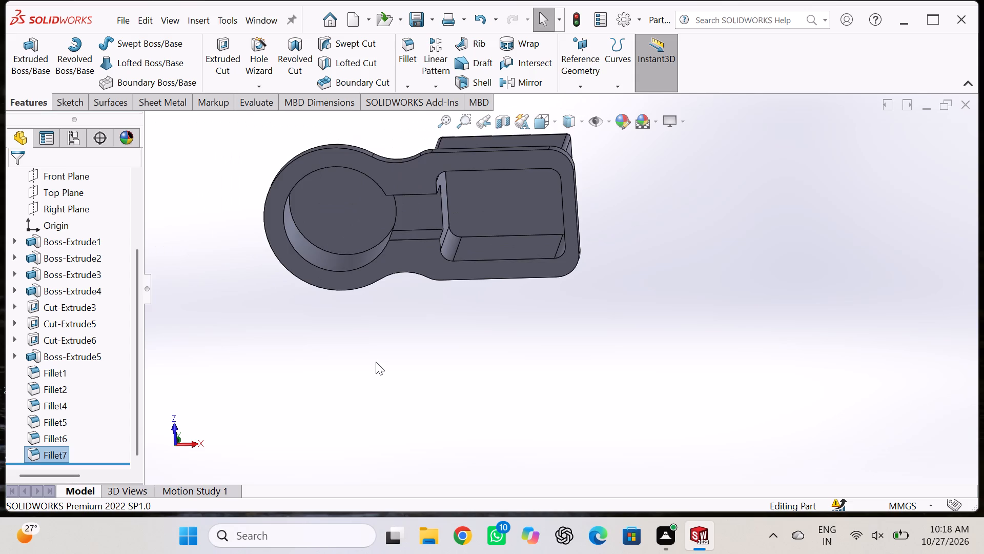
pyautogui.moveTo(375, 363); pyautogui.dragTo(376, 170, button='middle')
pyautogui.scroll(-2, 438, 359)
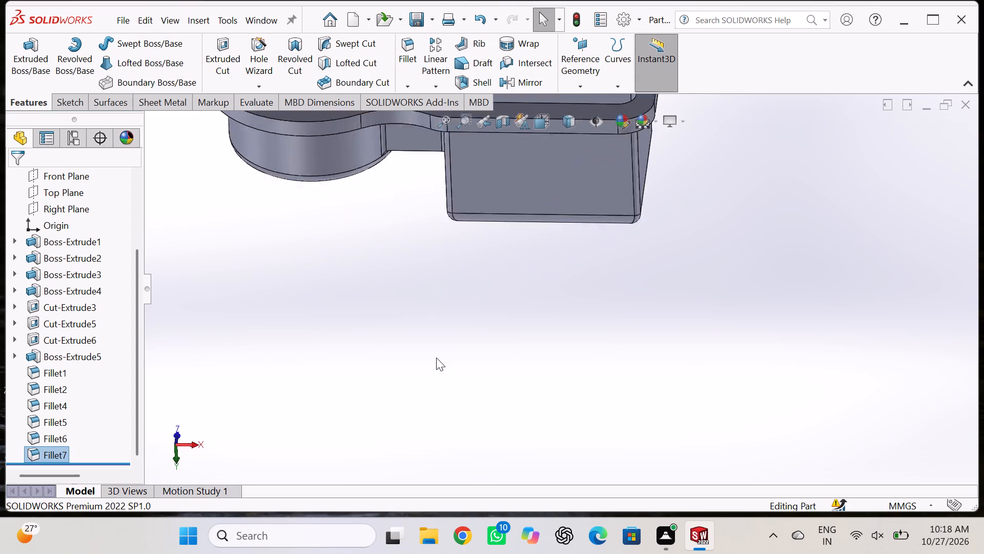
pyautogui.scroll(-1, 436, 358)
pyautogui.scroll(5, 433, 352)
pyautogui.scroll(-3, 556, 127)
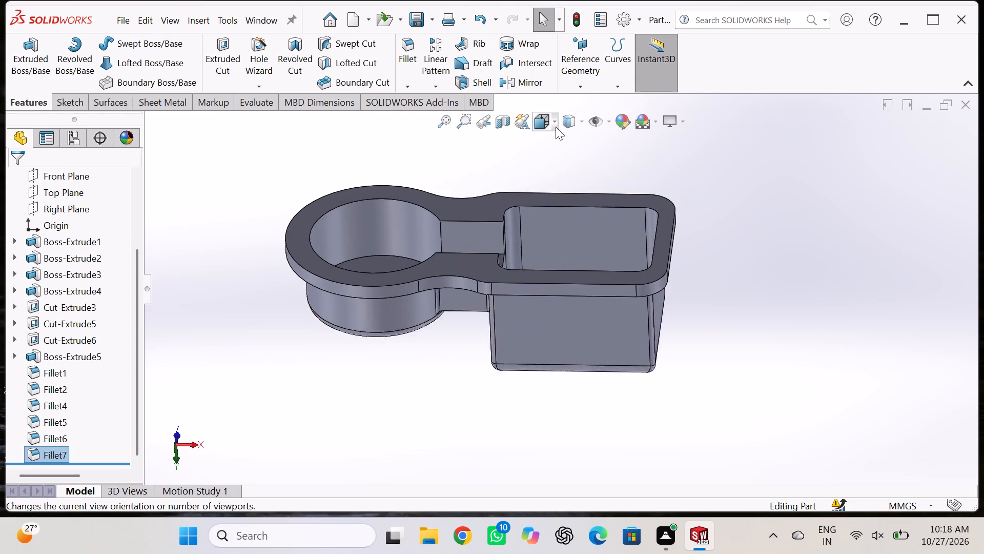
# Examine the finished part from above, below and the sides, checking the pockets, connecting channel, small cylindrical boss and filleted edges.
pyautogui.scroll(-1, 556, 127)
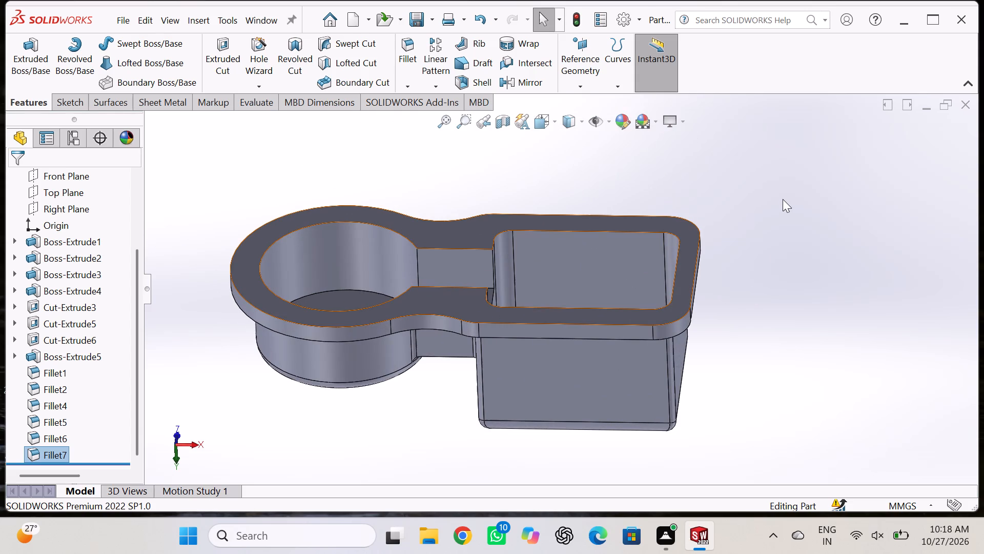
pyautogui.moveTo(783, 199); pyautogui.dragTo(784, 293, button='middle')
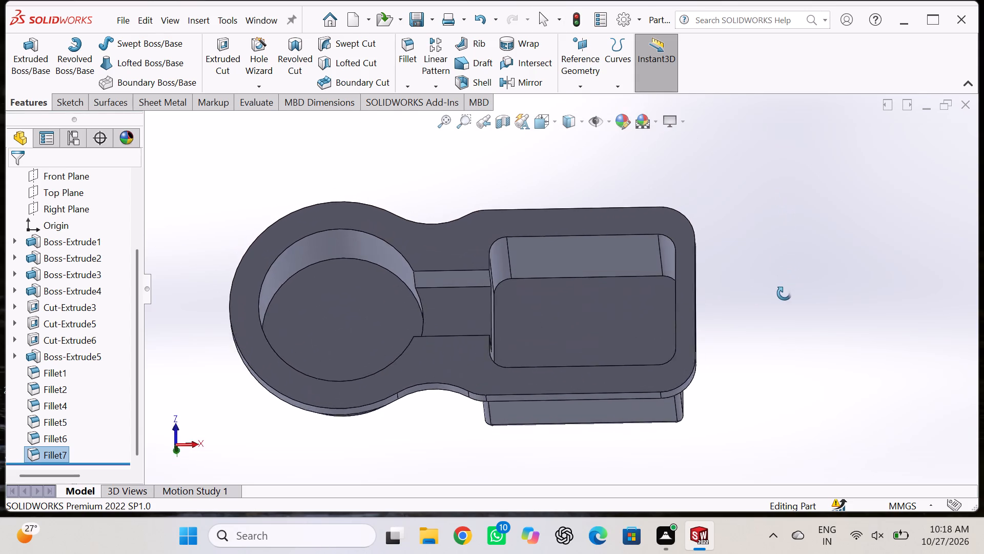
pyautogui.moveTo(784, 293); pyautogui.dragTo(733, 228, button='middle')
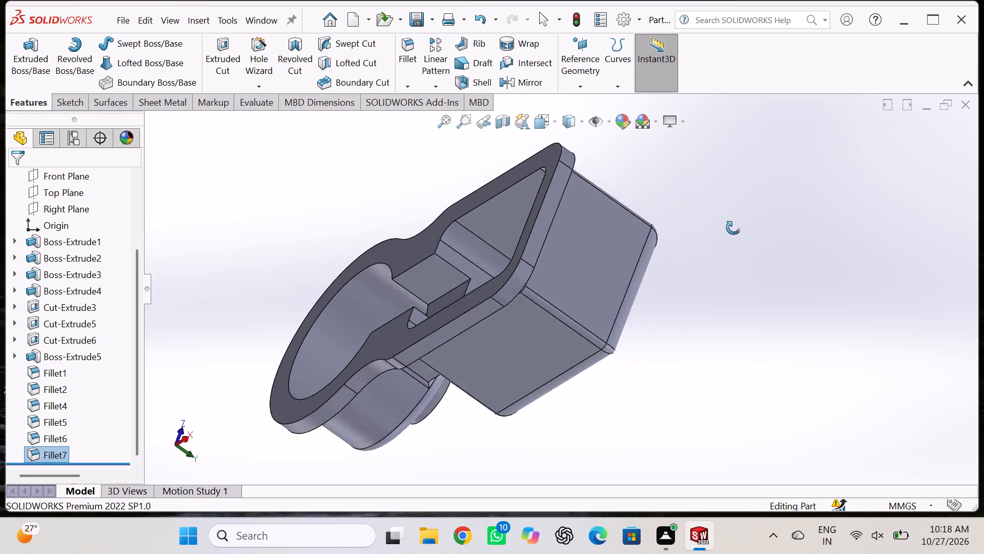
pyautogui.moveTo(733, 228); pyautogui.dragTo(824, 220, button='middle')
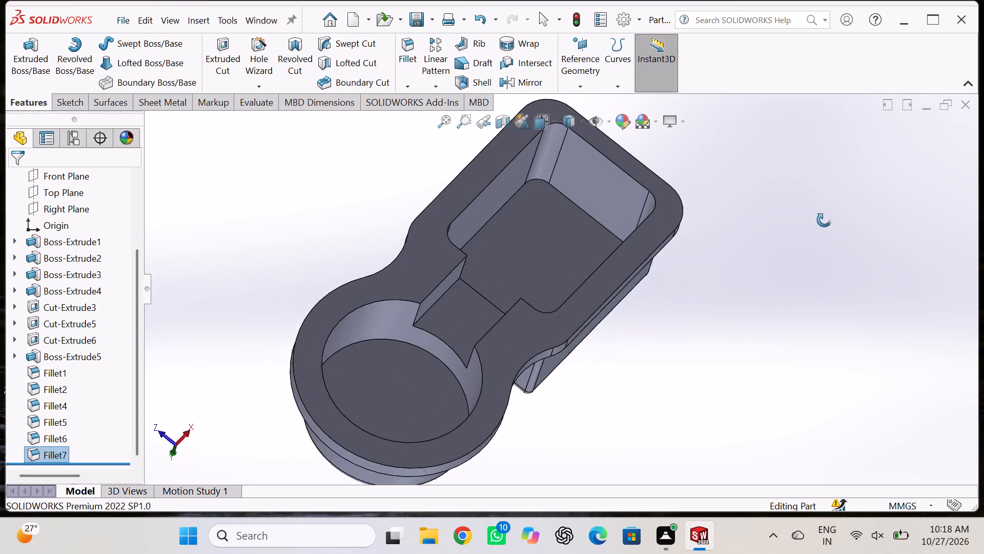
pyautogui.moveTo(824, 220); pyautogui.dragTo(824, 231, button='middle')
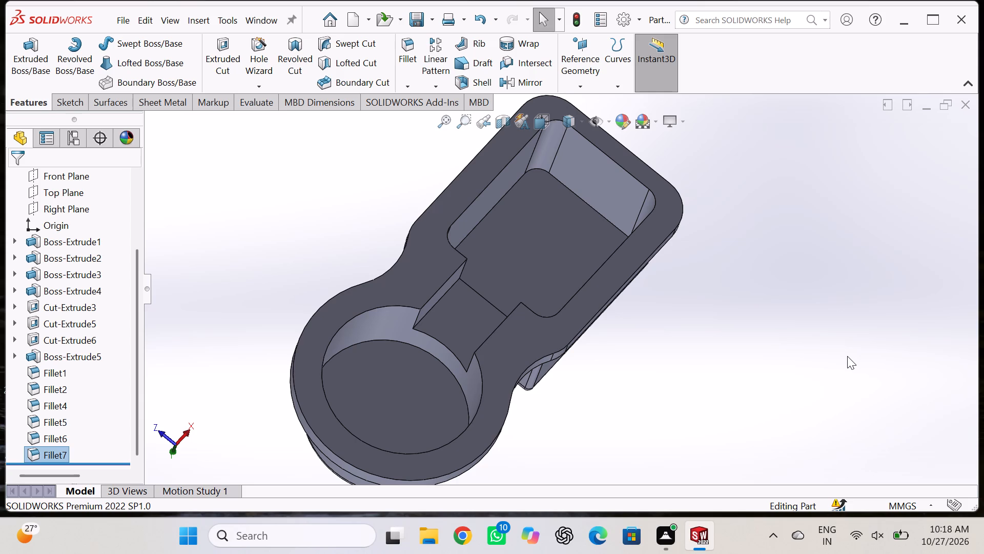
pyautogui.scroll(1, 838, 360)
pyautogui.moveTo(835, 362); pyautogui.dragTo(726, 290, button='middle')
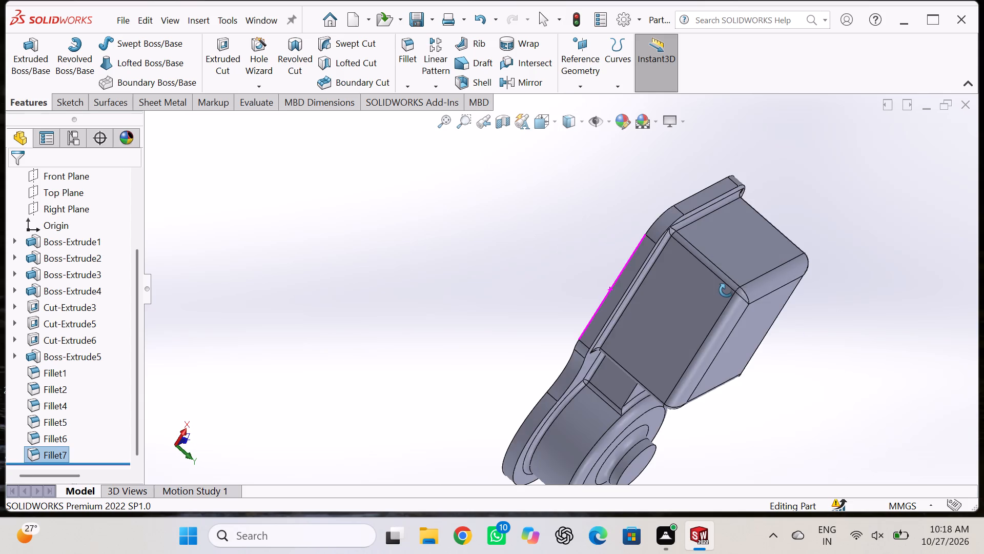
pyautogui.moveTo(726, 290); pyautogui.dragTo(772, 348, button='middle')
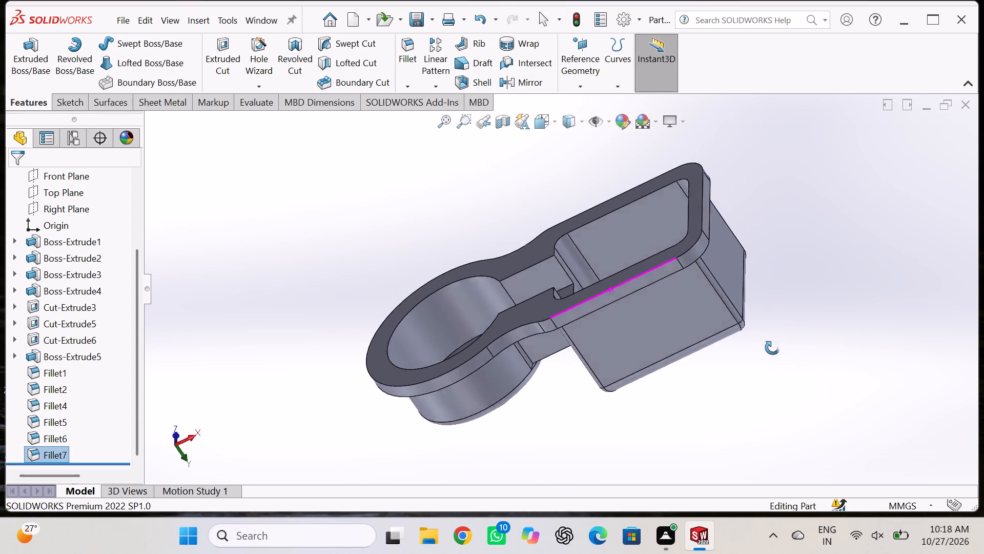
pyautogui.moveTo(772, 348); pyautogui.dragTo(760, 297, button='middle')
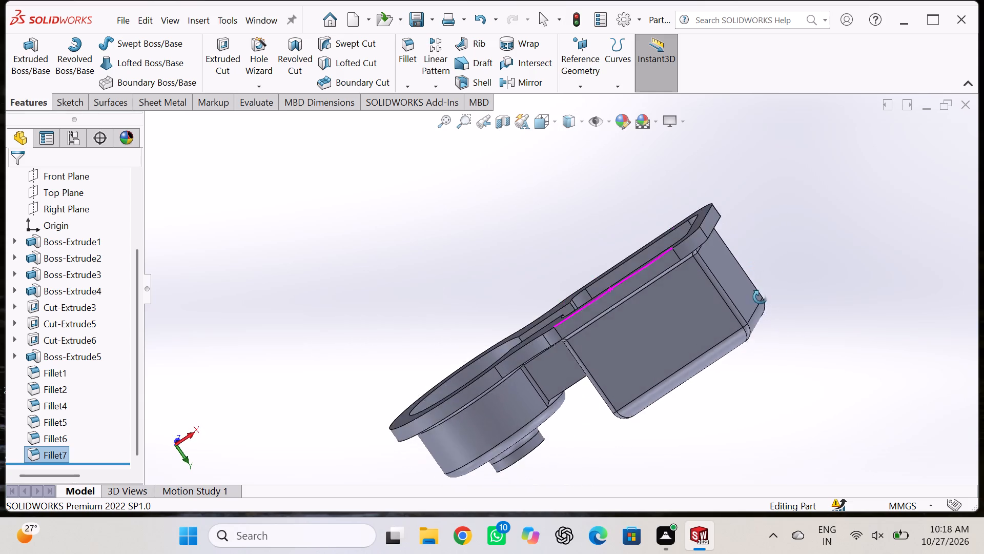
pyautogui.moveTo(760, 297); pyautogui.dragTo(760, 340, button='middle')
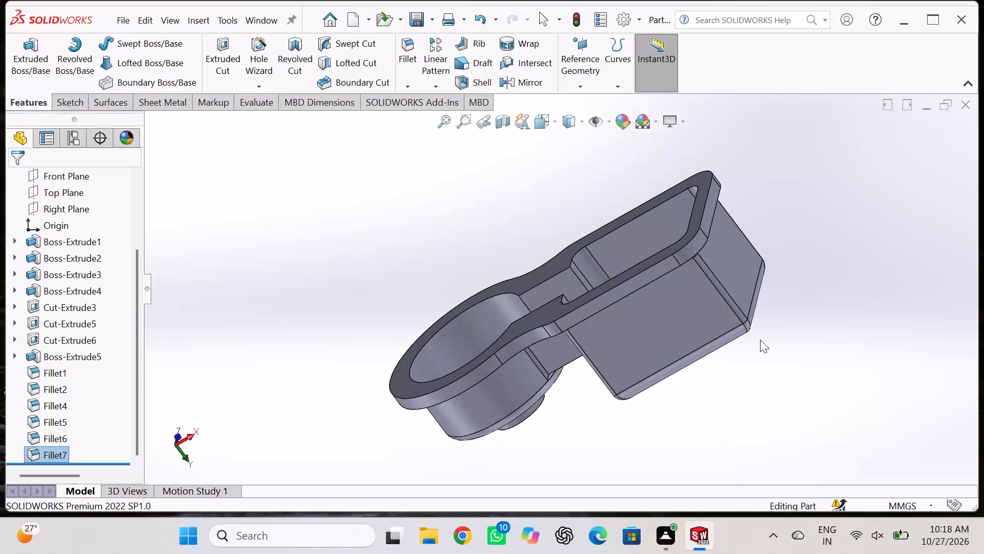
# Save the part.
pyautogui.hotkey('ctrl', 's')
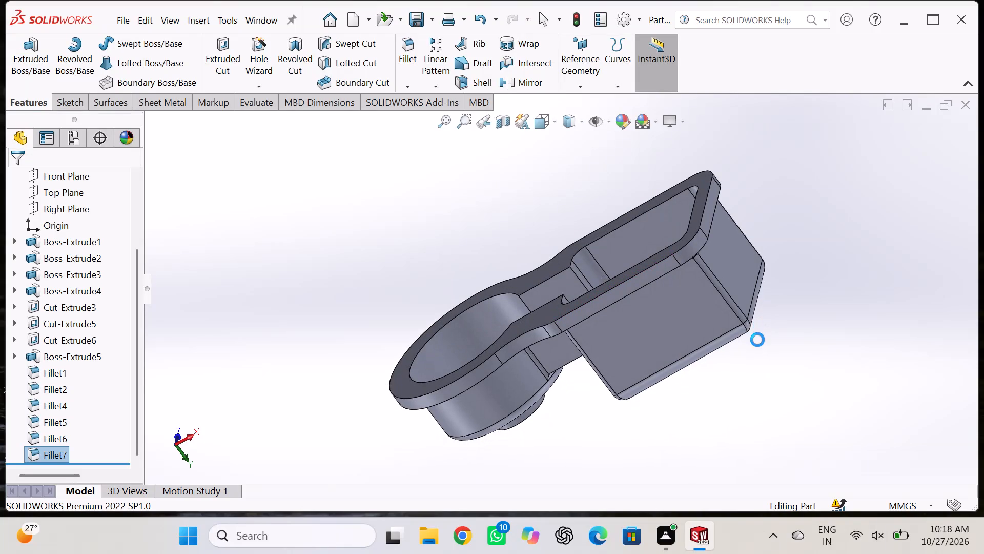
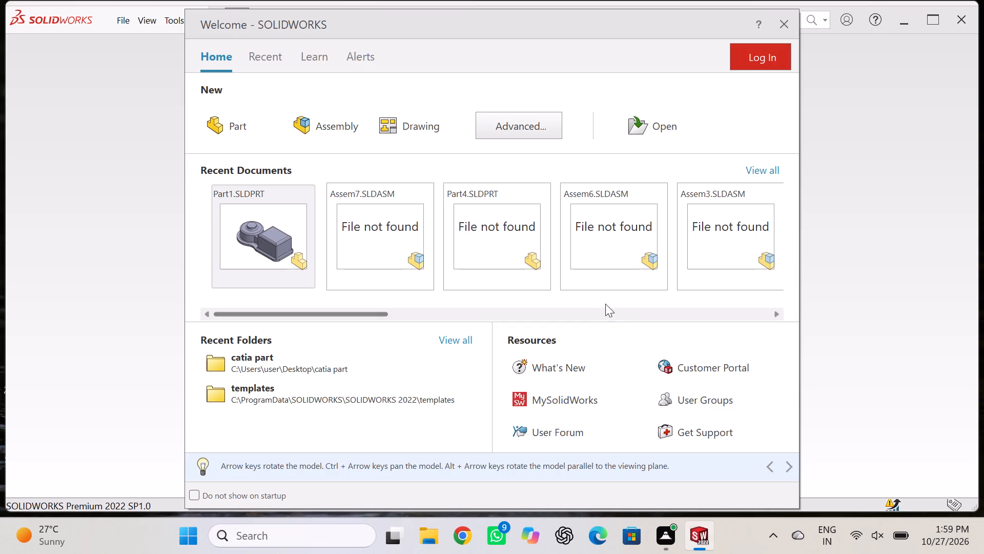
# Open the recent document Part1.
pyautogui.click(257, 238)
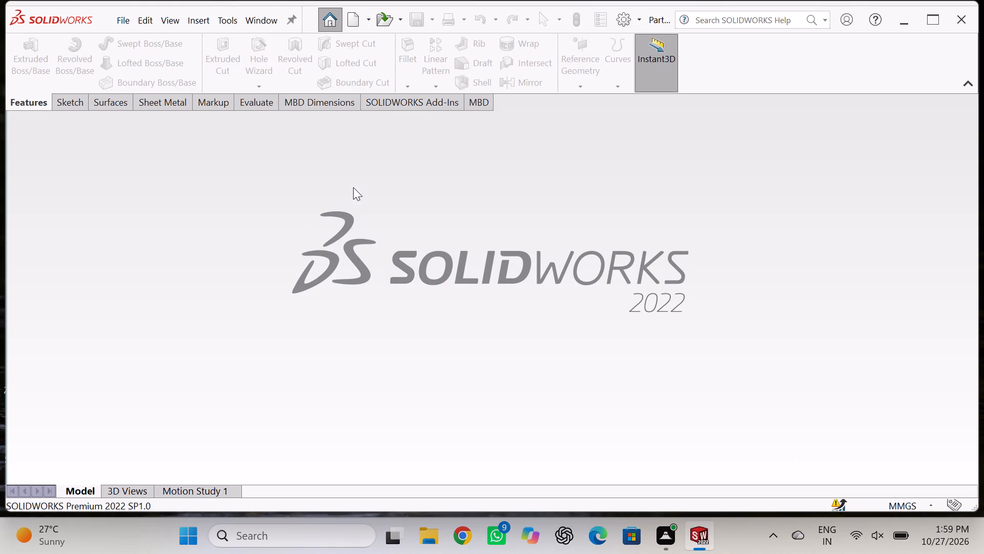
# Examine the opened part's underside from several angles, checking the round pocket, the connecting channel and the rectangular pocket.
pyautogui.scroll(-1, 347, 196)
pyautogui.moveTo(347, 197); pyautogui.dragTo(348, 201, button='middle')
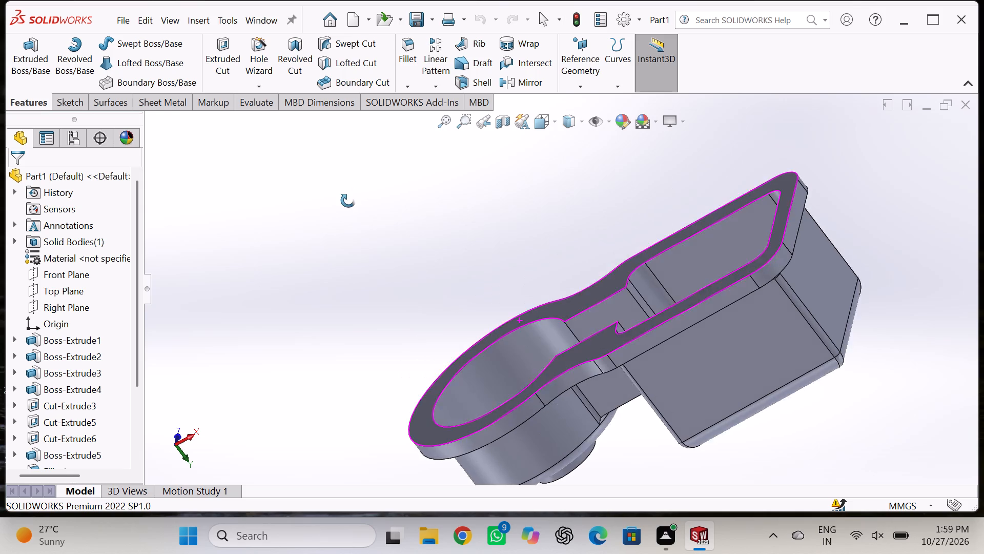
pyautogui.moveTo(348, 201); pyautogui.dragTo(391, 157, button='middle')
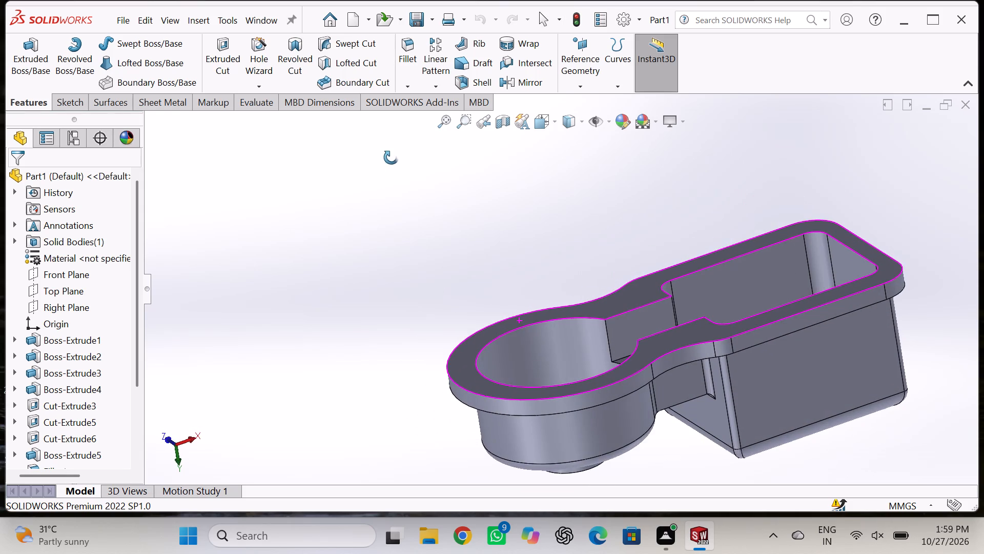
pyautogui.moveTo(391, 157); pyautogui.dragTo(388, 241, button='middle')
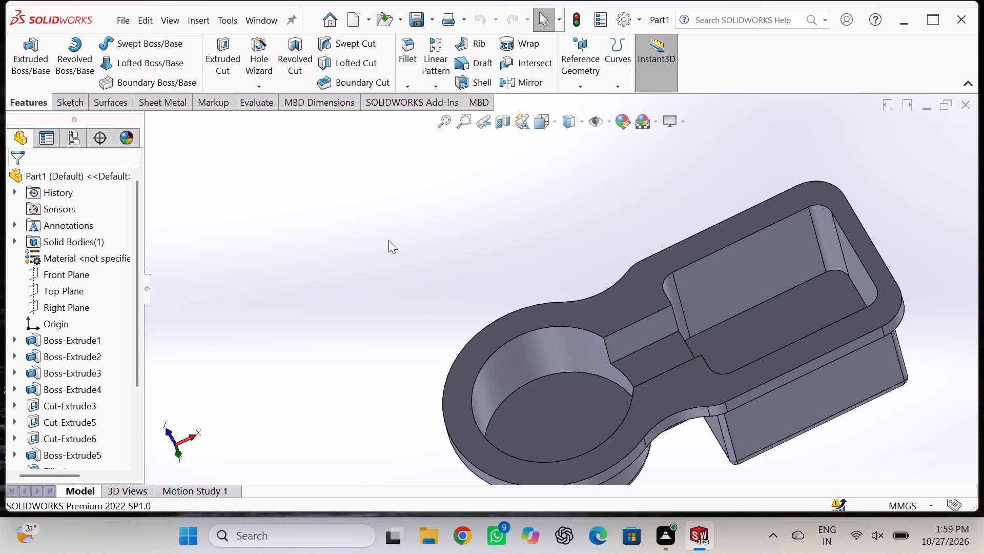
pyautogui.scroll(-2, 388, 240)
pyautogui.scroll(4, 426, 226)
pyautogui.scroll(-2, 940, 304)
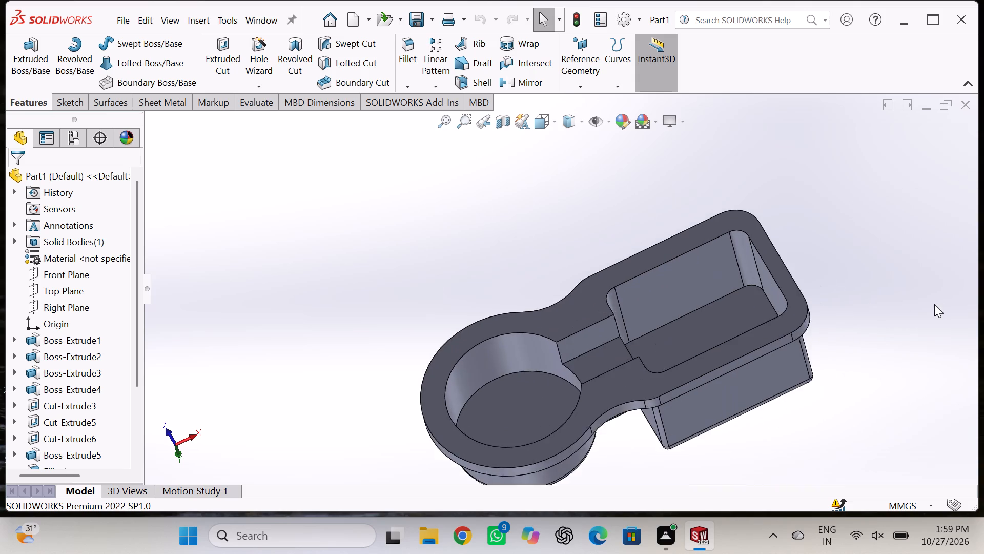
pyautogui.scroll(-2, 934, 304)
pyautogui.scroll(3, 423, 198)
pyautogui.moveTo(432, 208); pyautogui.dragTo(433, 204, button='middle')
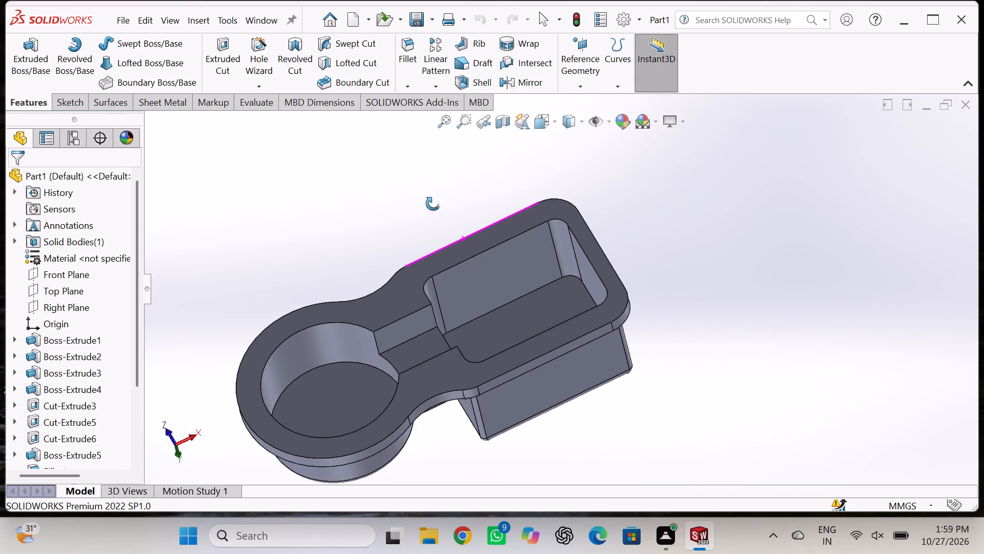
pyautogui.moveTo(433, 204); pyautogui.dragTo(440, 169, button='middle')
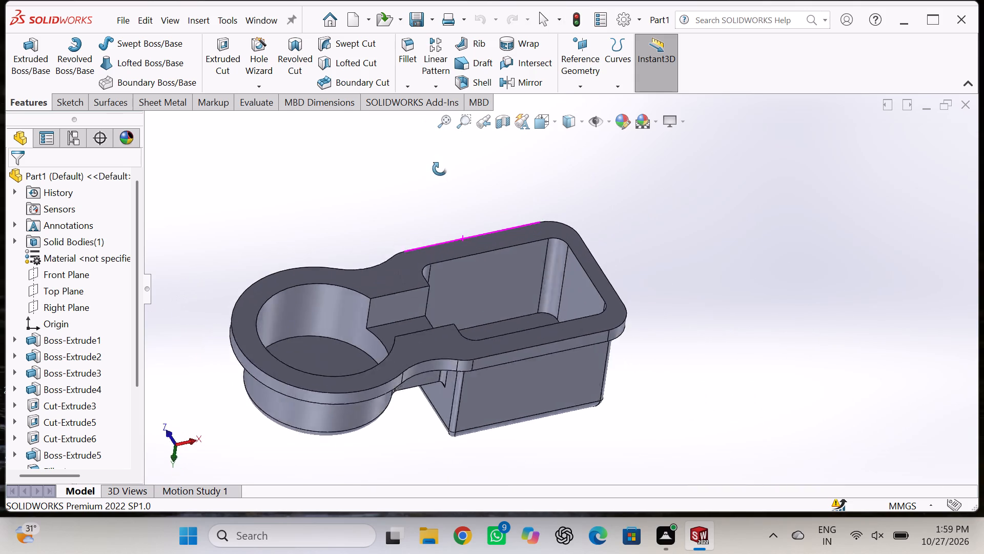
pyautogui.moveTo(440, 169); pyautogui.dragTo(409, 204, button='middle')
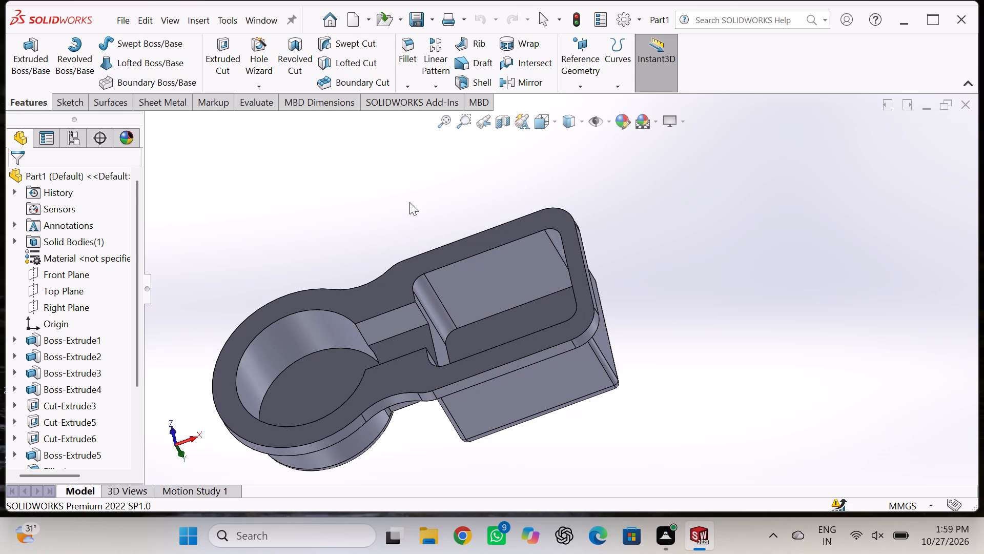
pyautogui.moveTo(363, 199); pyautogui.dragTo(392, 258, button='middle')
# Start a sketch on the rectangular pocket's floor and draw a circle of about 15 mm radius near the channel, level with the origin.
pyautogui.click(518, 307)
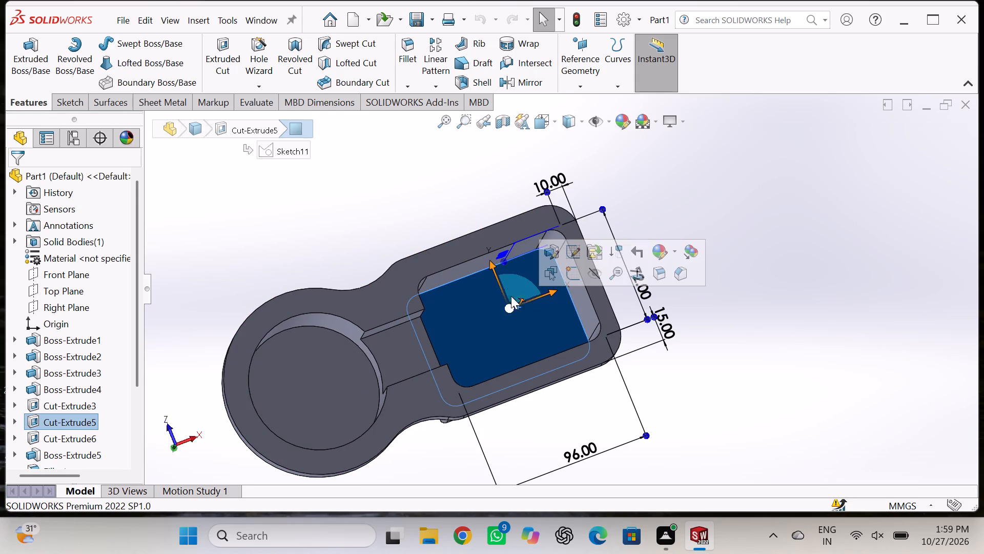
pyautogui.click(566, 271)
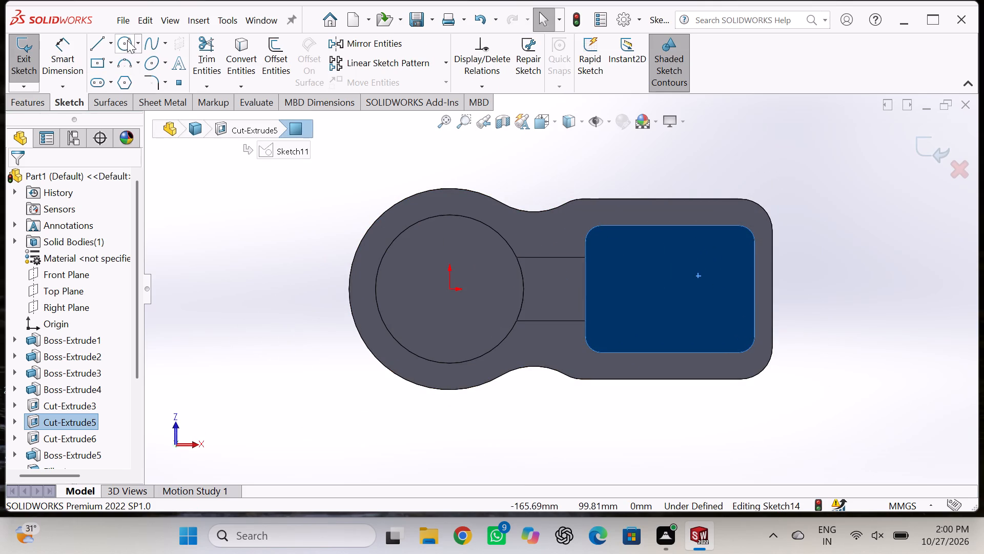
pyautogui.doubleClick(127, 39)
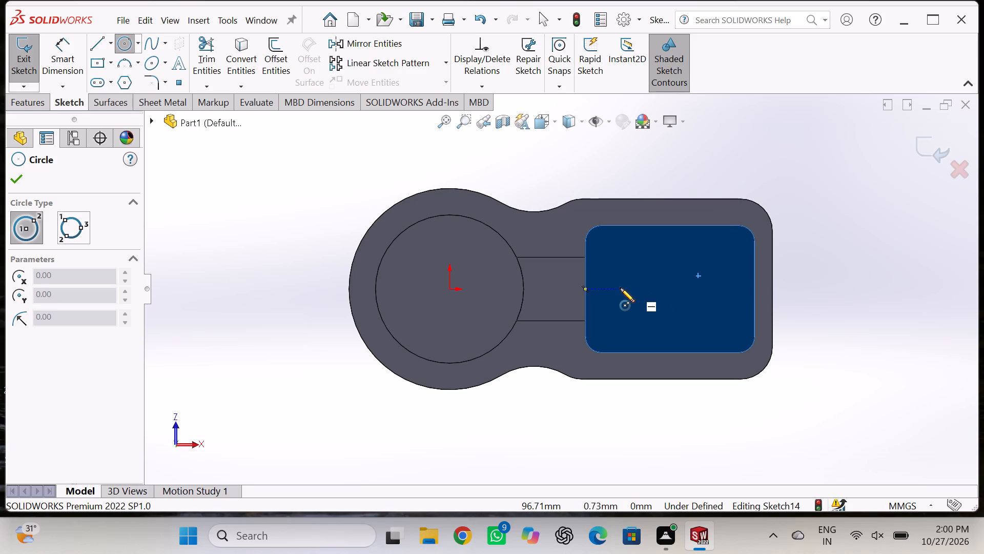
pyautogui.doubleClick(620, 288)
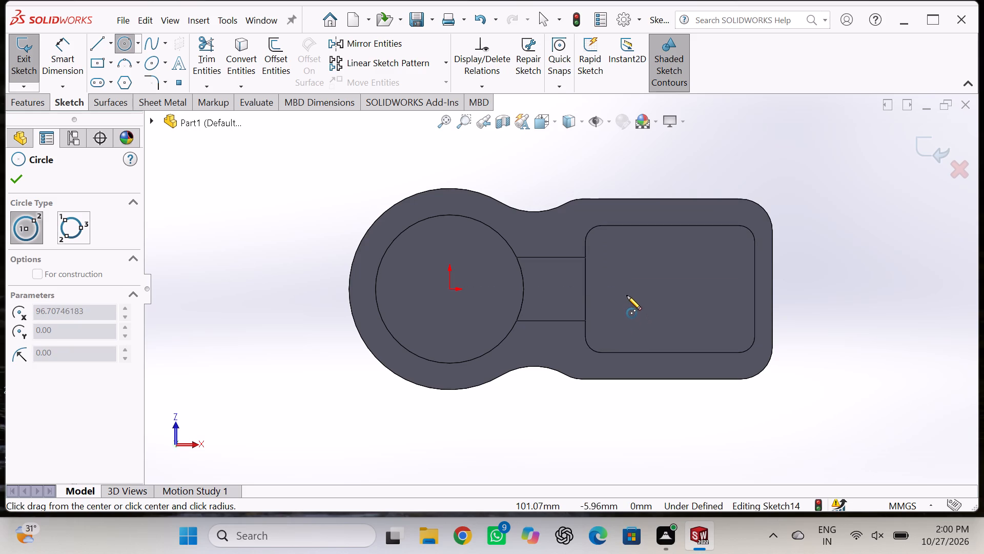
pyautogui.click(623, 289)
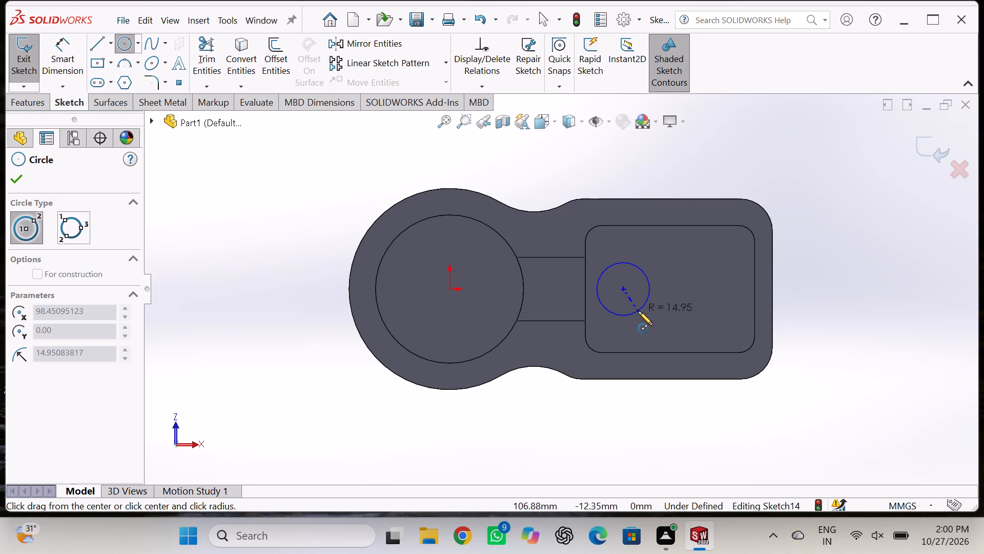
pyautogui.doubleClick(638, 311)
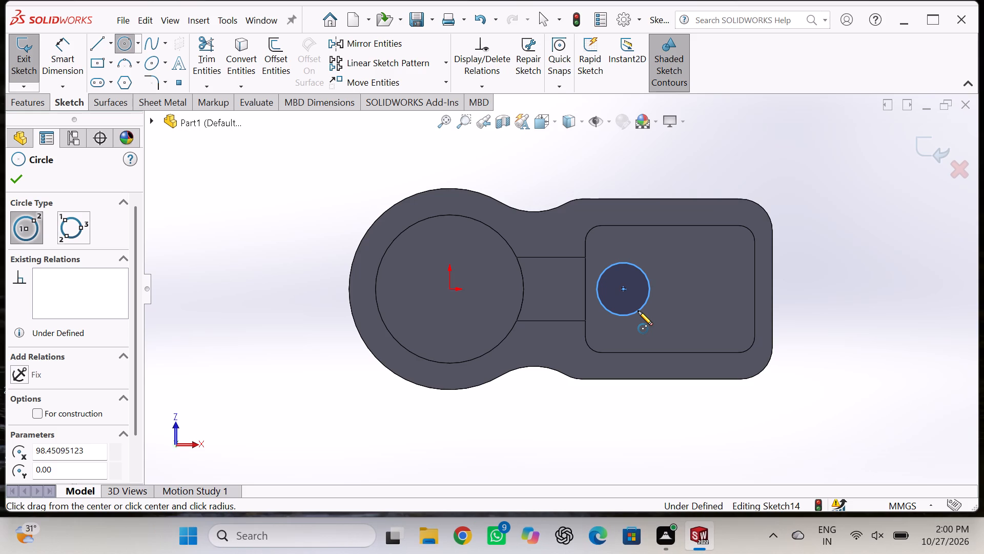
# Dimension the new circle's diameter as 30 mm.
pyautogui.click(64, 57)
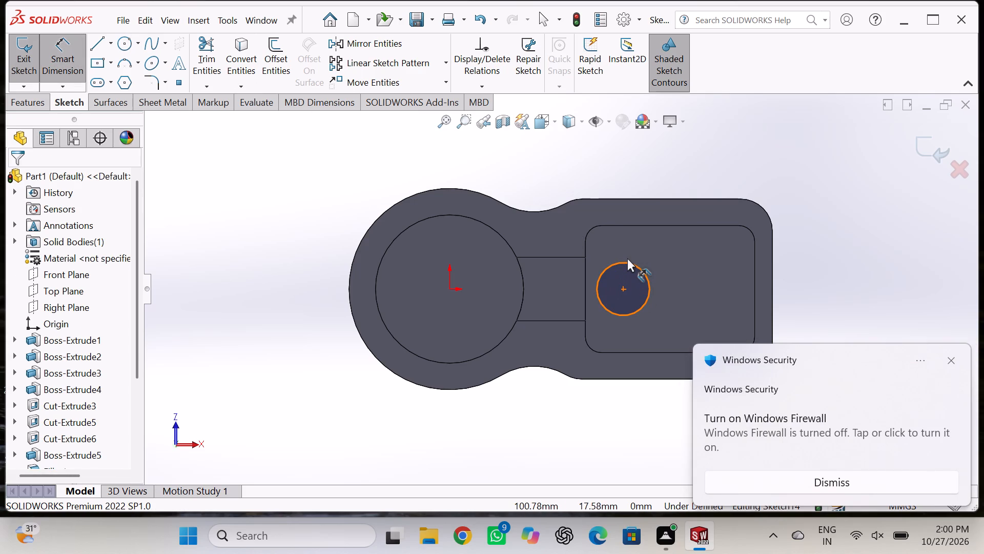
pyautogui.click(627, 260)
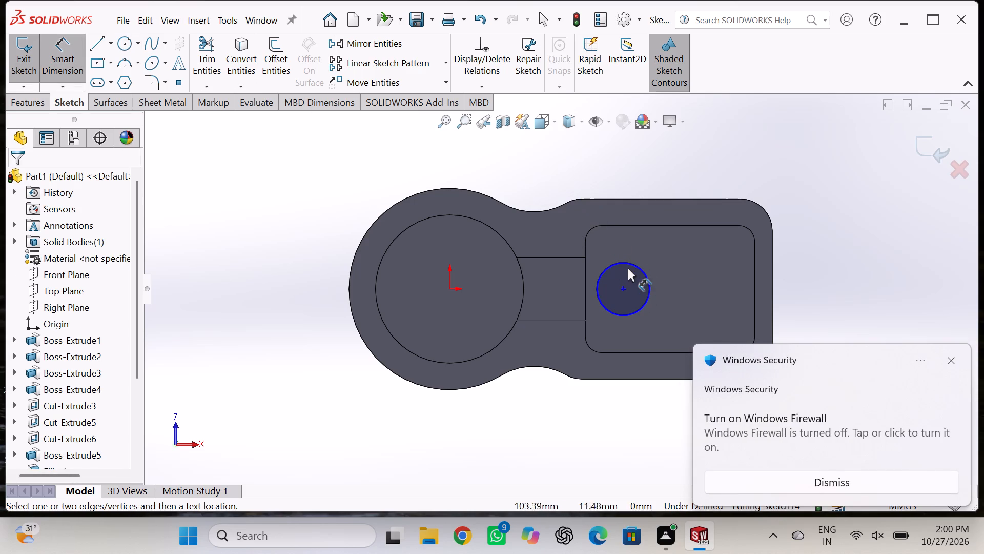
pyautogui.click(625, 261)
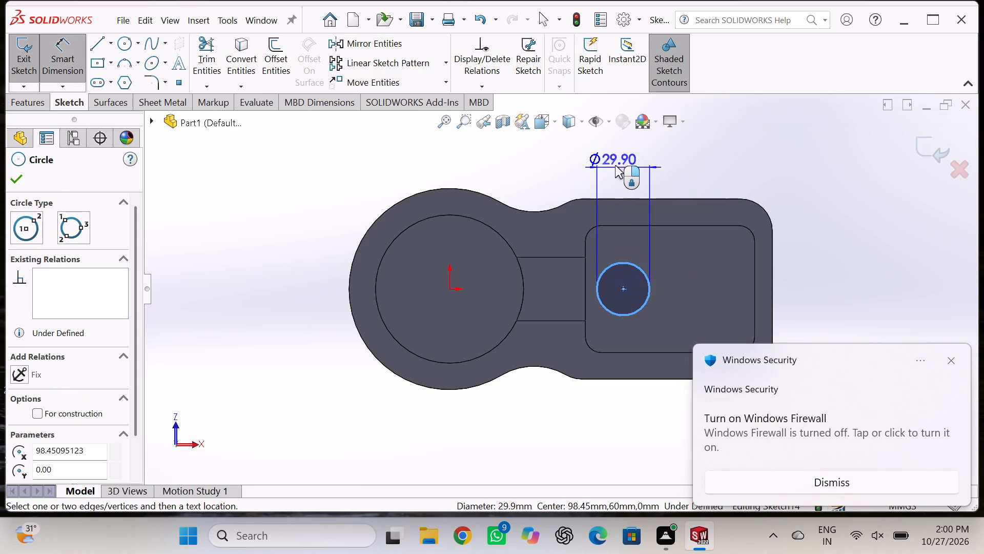
pyautogui.click(615, 165)
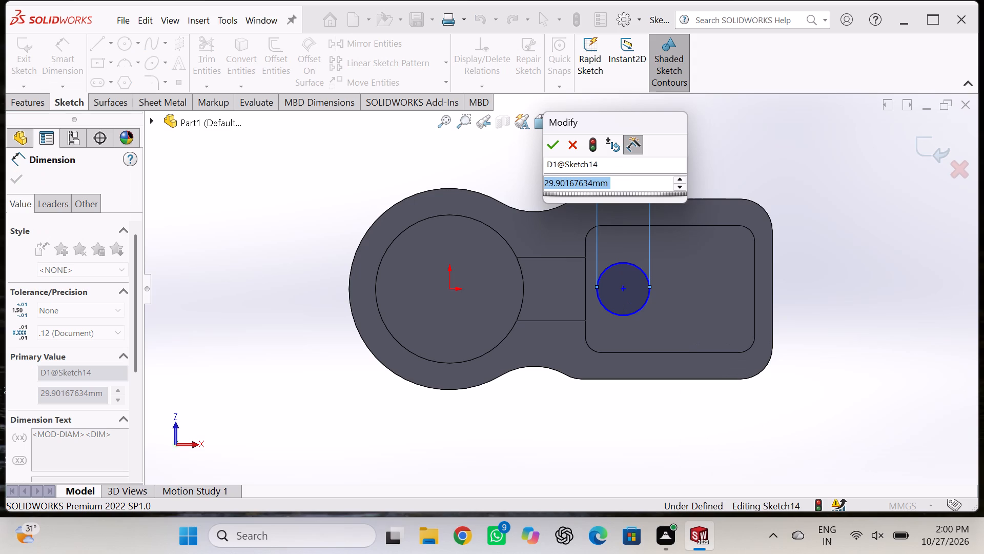
pyautogui.press('3')
pyautogui.press('0')
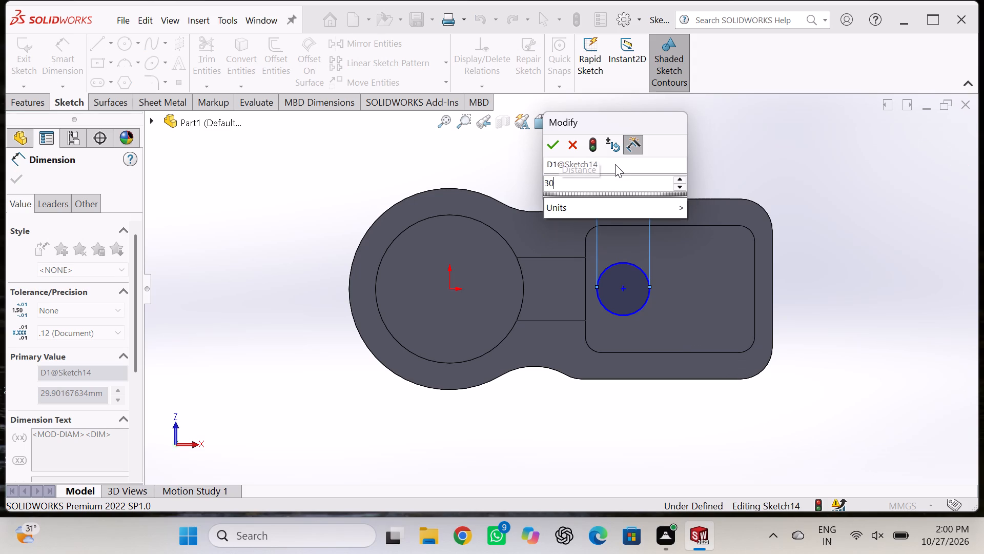
pyautogui.press('Return')
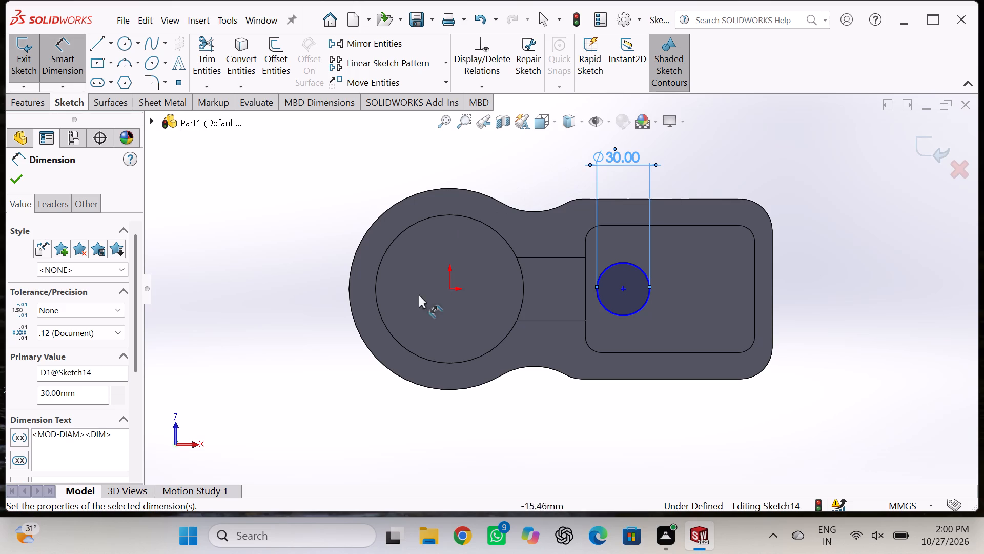
# Dimension the distance from the origin to the circle's centre as 96 mm.
pyautogui.click(450, 286)
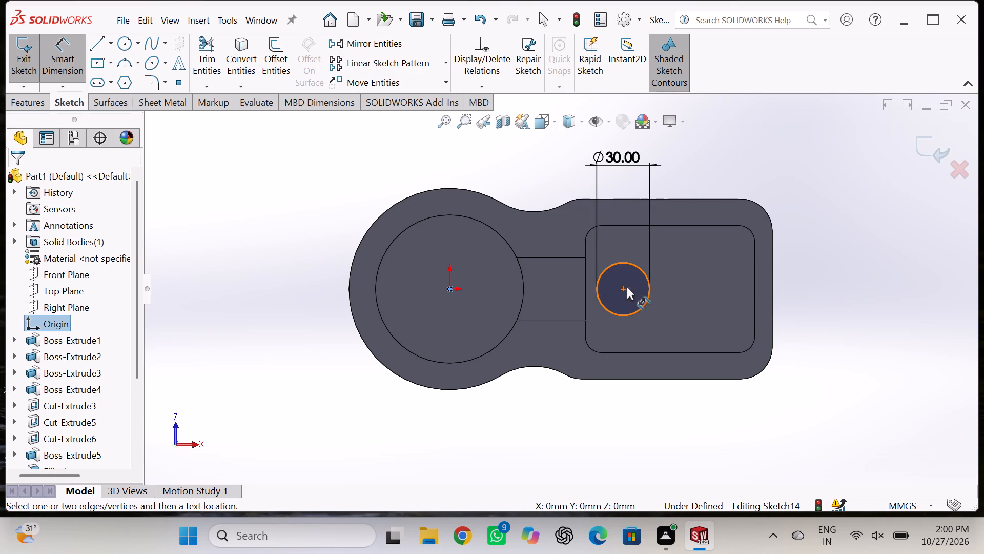
pyautogui.click(622, 288)
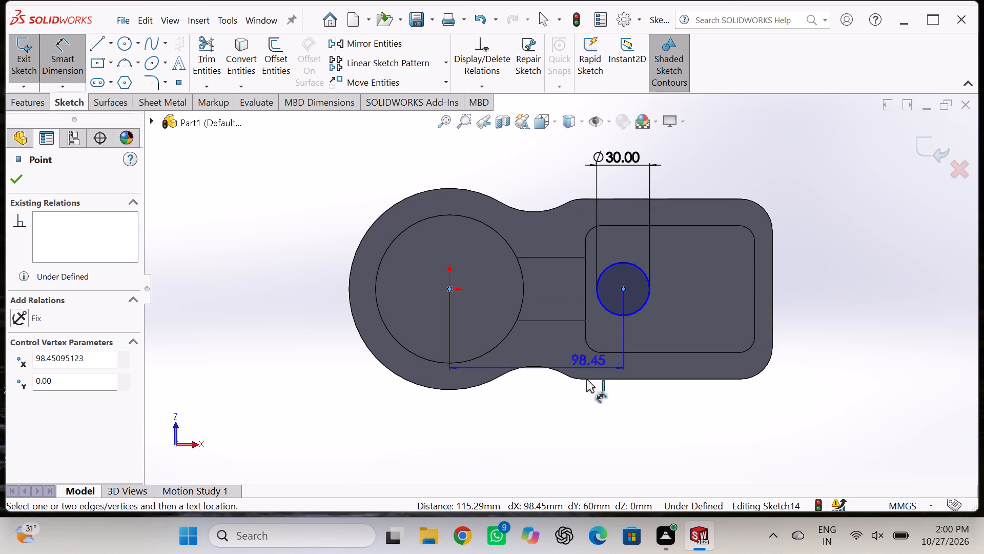
pyautogui.click(582, 426)
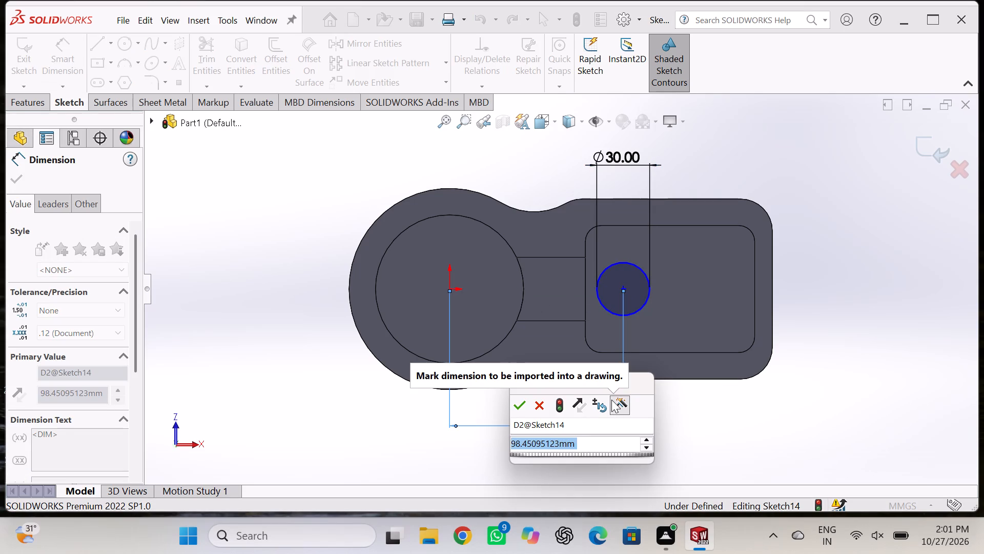
pyautogui.press('9')
pyautogui.press('6')
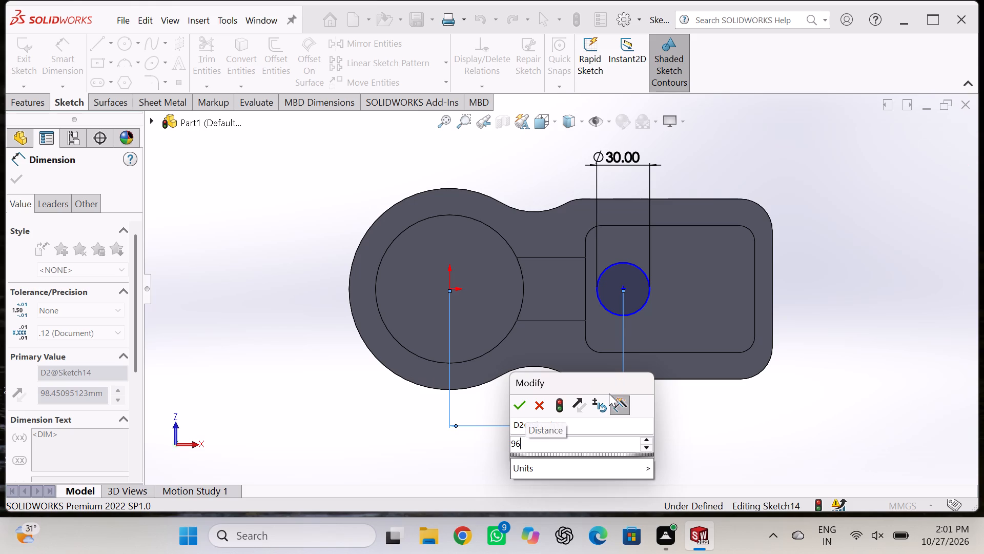
pyautogui.press('Return')
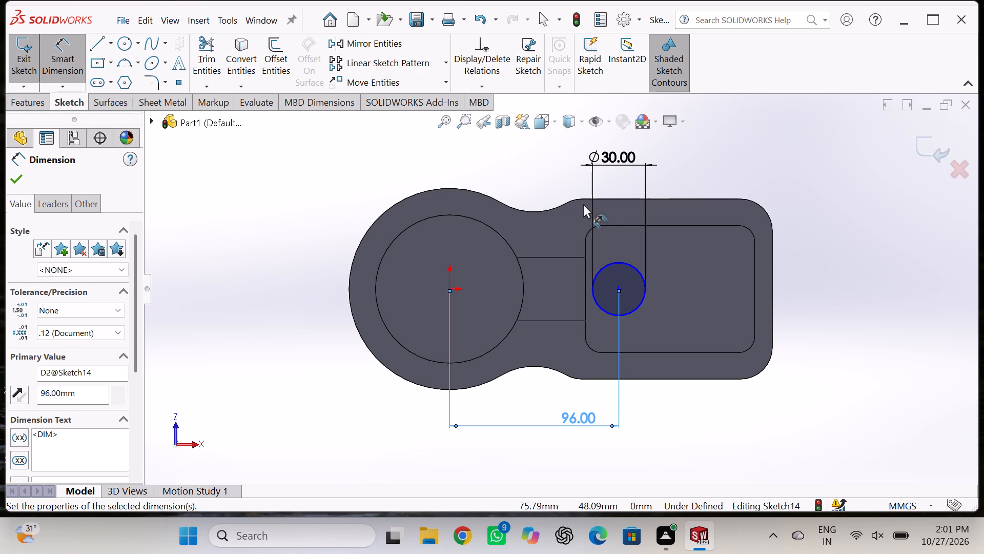
# Dimension the circle's centre 36 mm from the rectangular pocket's long edge and close the sketch.
pyautogui.click(621, 288)
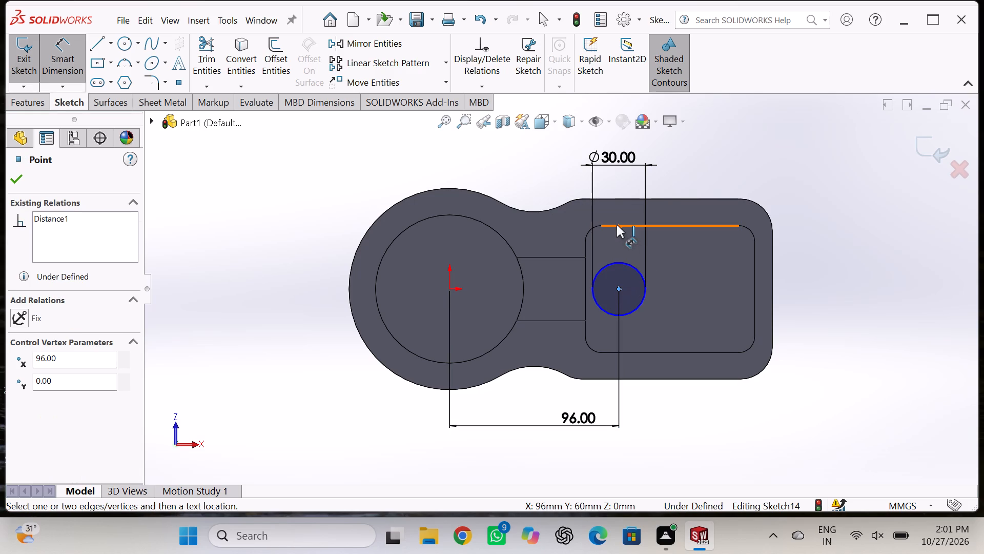
pyautogui.click(617, 225)
pyautogui.click(805, 266)
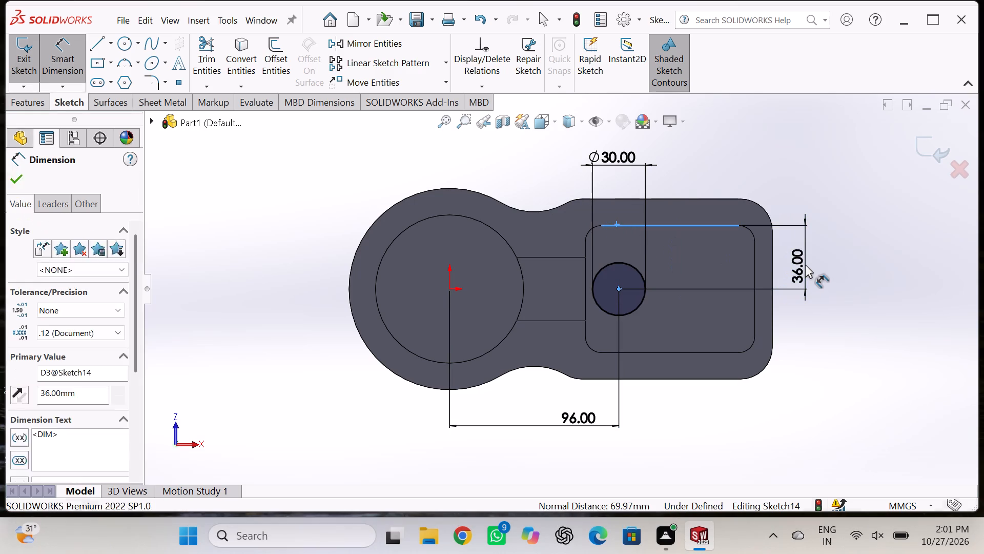
pyautogui.click(741, 244)
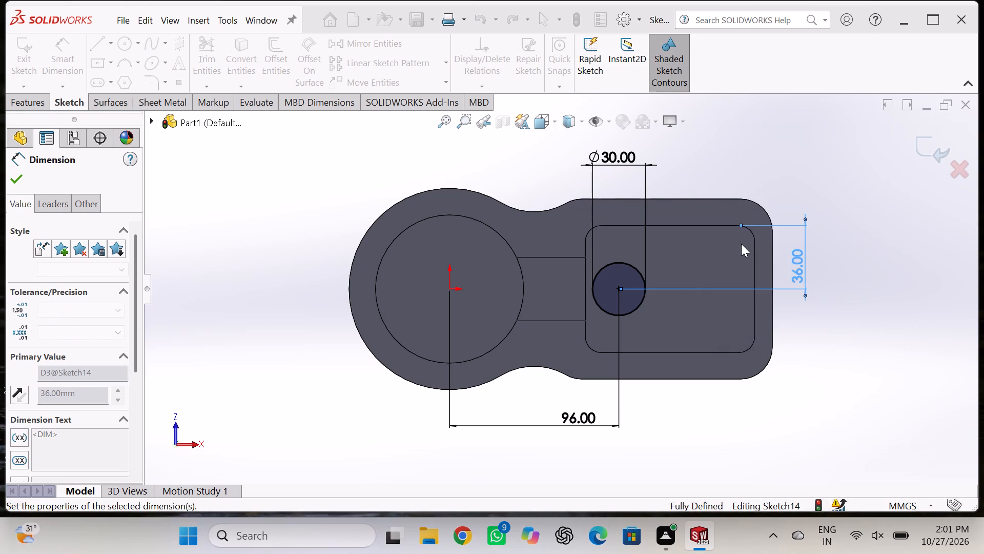
pyautogui.click(924, 141)
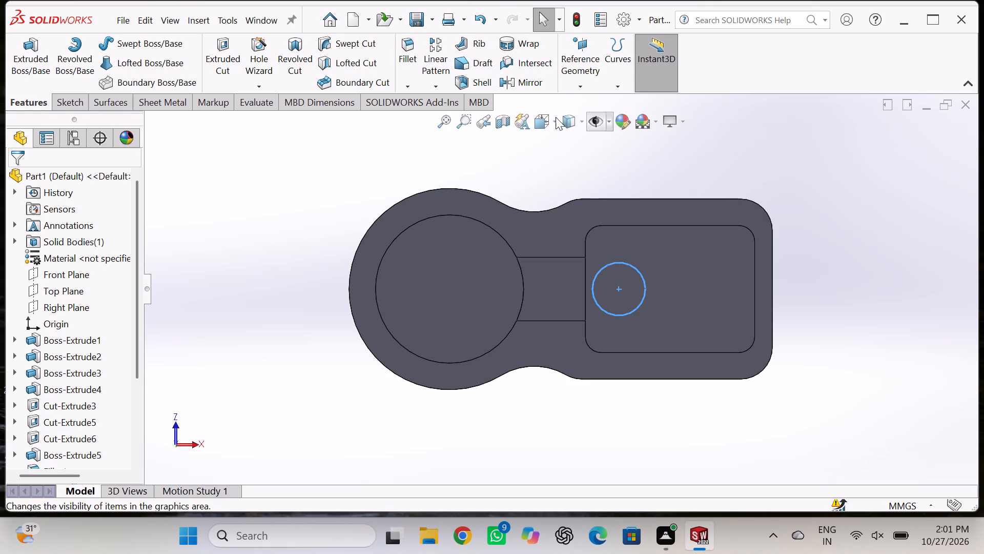
# Extrude the 30 mm circle as a merged boss to a blind depth of 39 mm, reversed to rise through the rectangular boss's top.
pyautogui.click(27, 43)
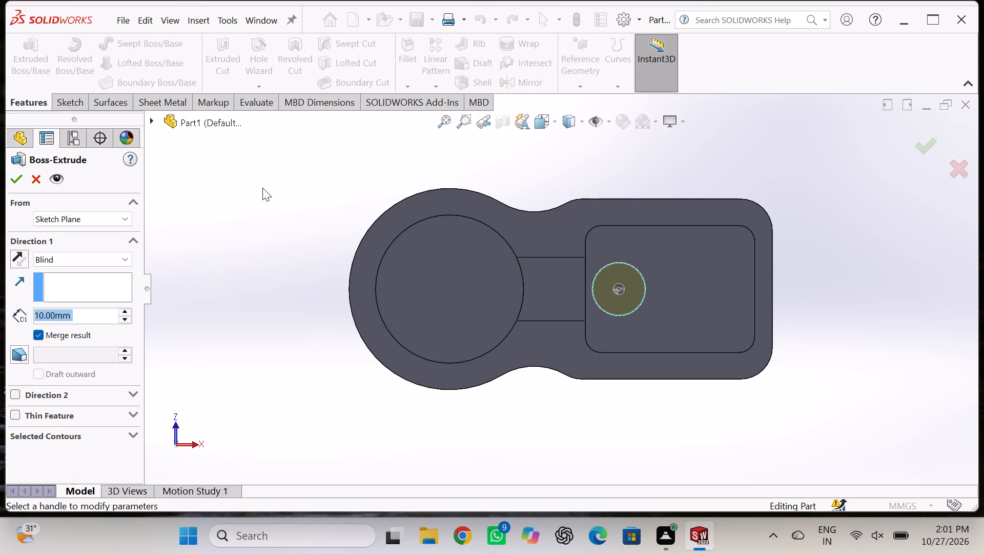
pyautogui.moveTo(262, 188); pyautogui.dragTo(298, 408, button='middle')
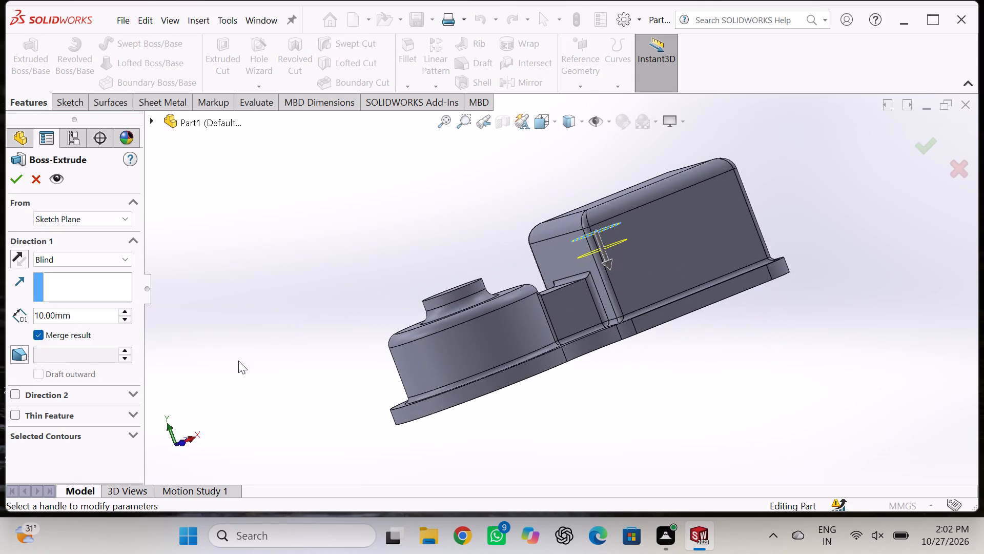
pyautogui.click(16, 253)
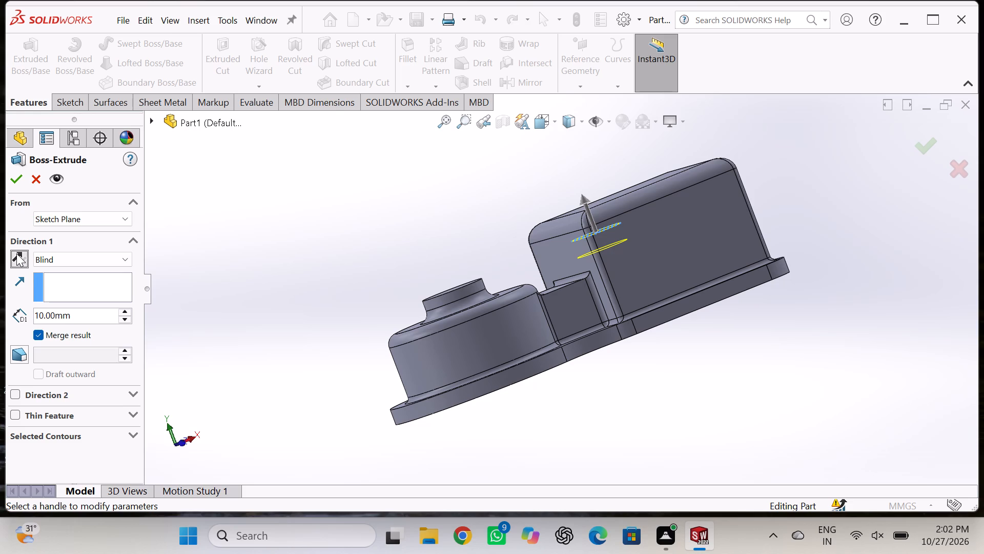
pyautogui.click(129, 310)
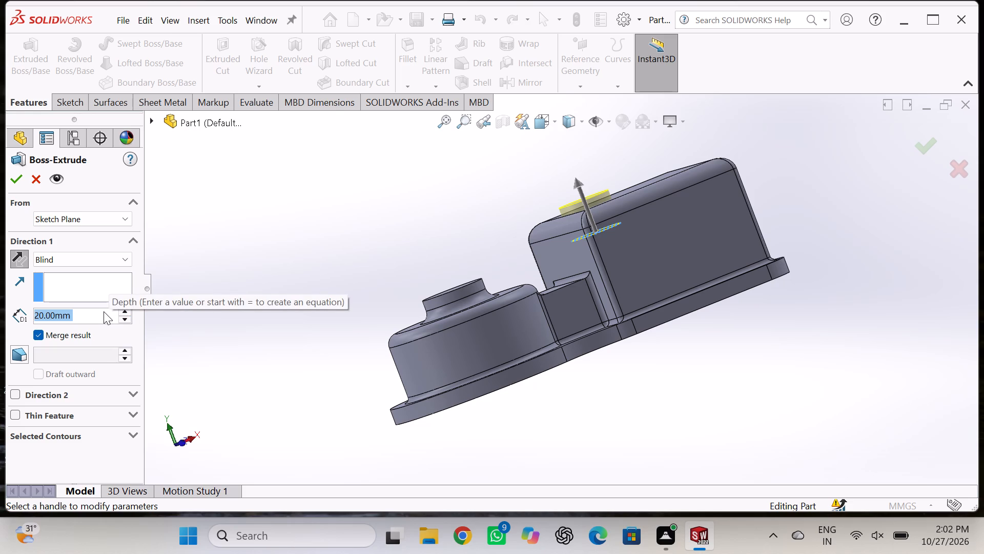
pyautogui.press('1')
pyautogui.press('5')
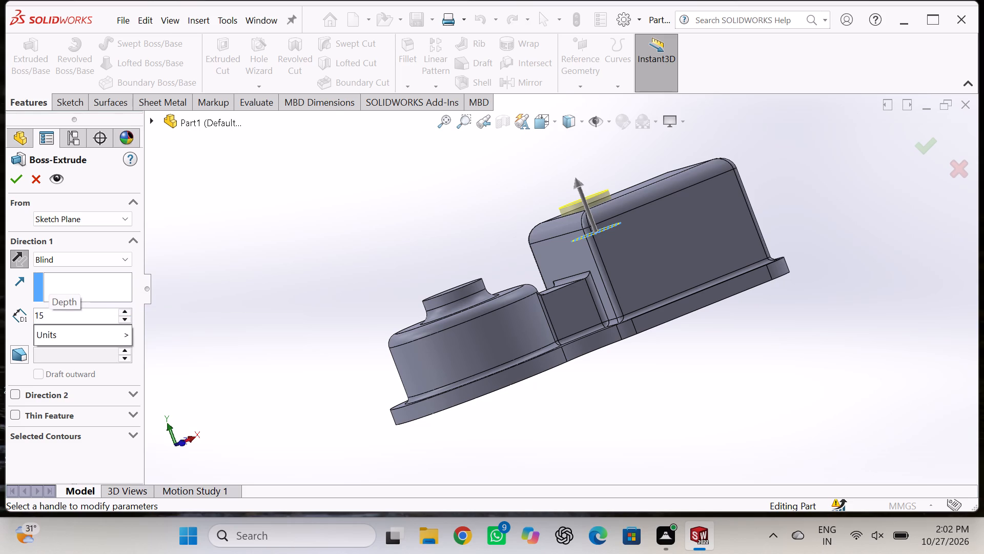
pyautogui.hotkey('shift', '+')
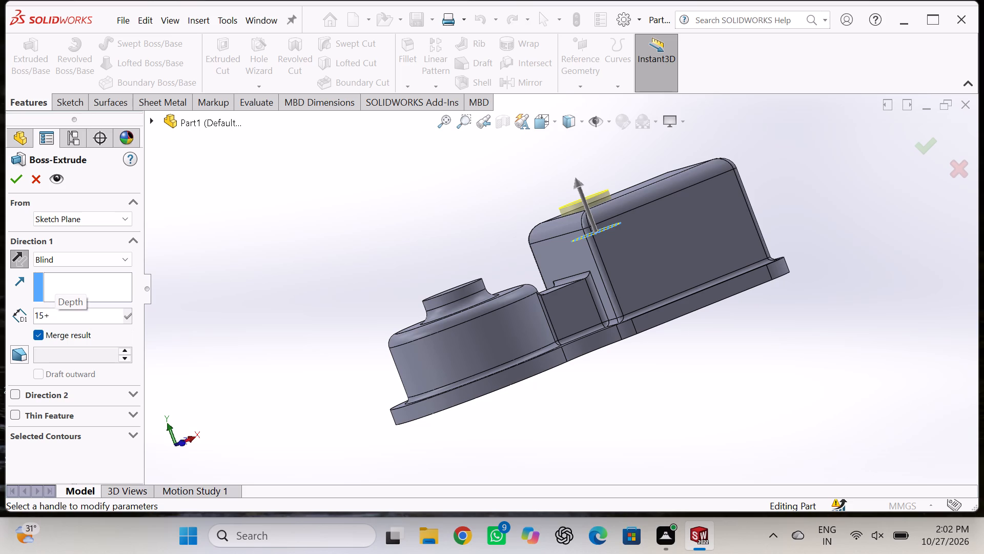
pyautogui.press('2')
pyautogui.press('4')
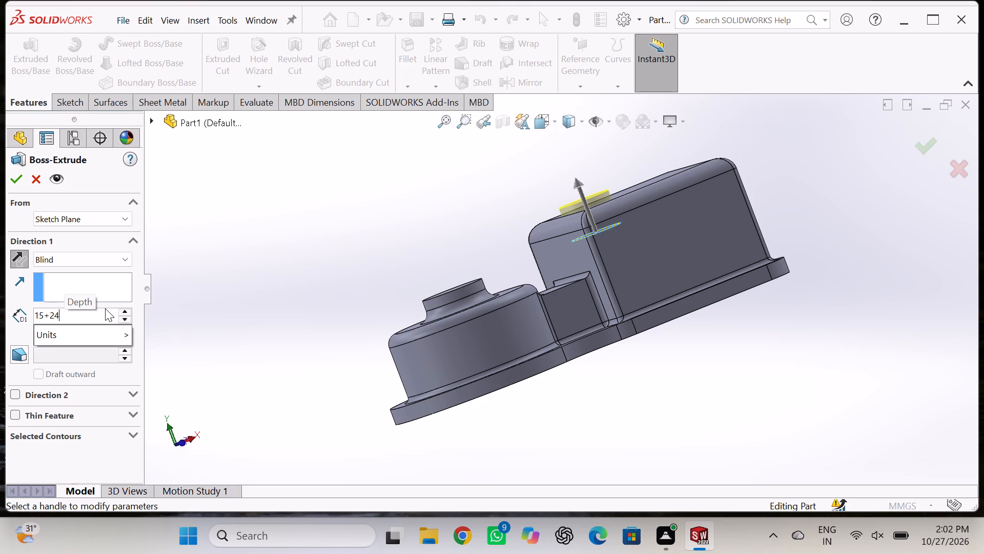
pyautogui.click(13, 178)
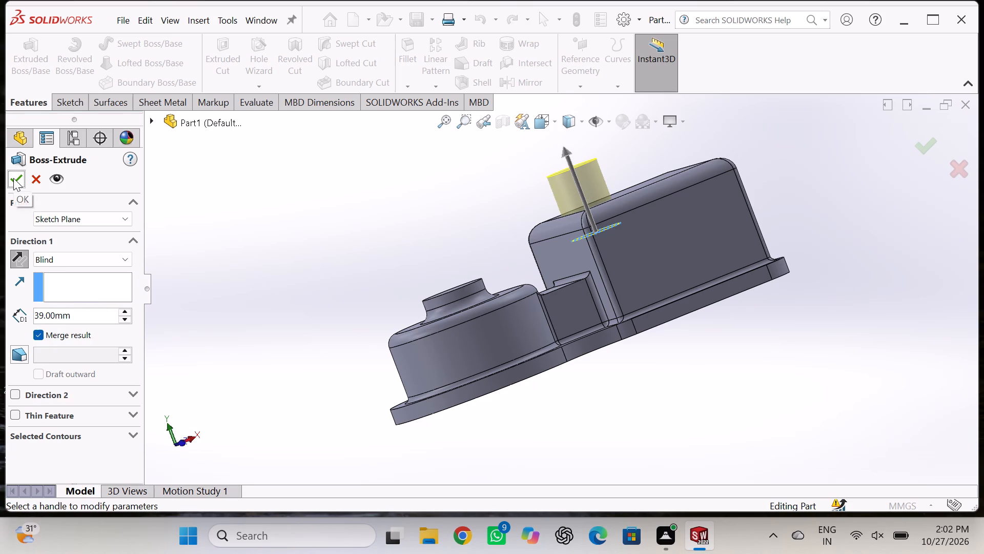
pyautogui.click(13, 178)
# Start a sketch on the rectangular pocket's floor and draw a circle of about 10.5 mm radius near the channel, level with the origin.
pyautogui.moveTo(320, 225); pyautogui.dragTo(318, 227, button='middle')
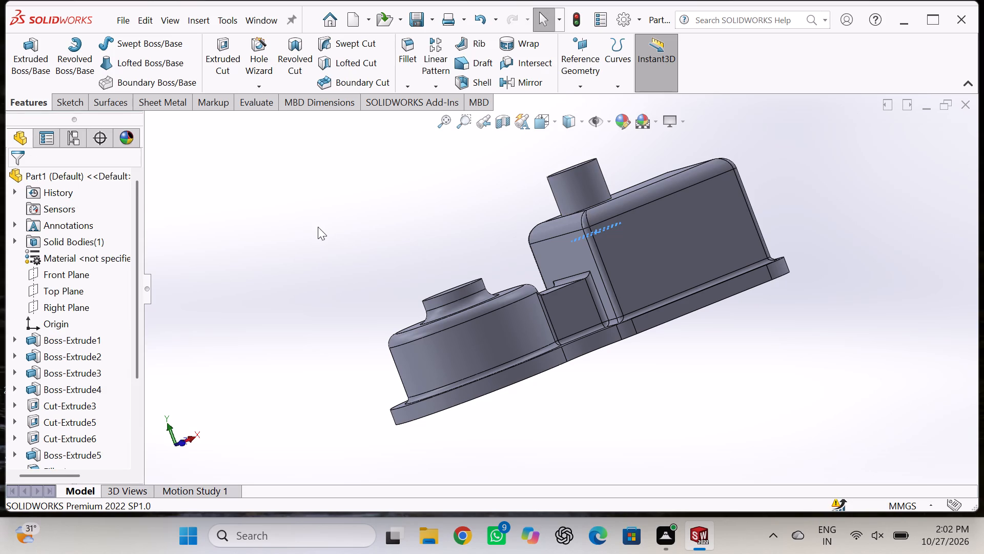
pyautogui.moveTo(318, 227); pyautogui.dragTo(288, 317, button='middle')
pyautogui.moveTo(286, 317); pyautogui.dragTo(282, 313, button='middle')
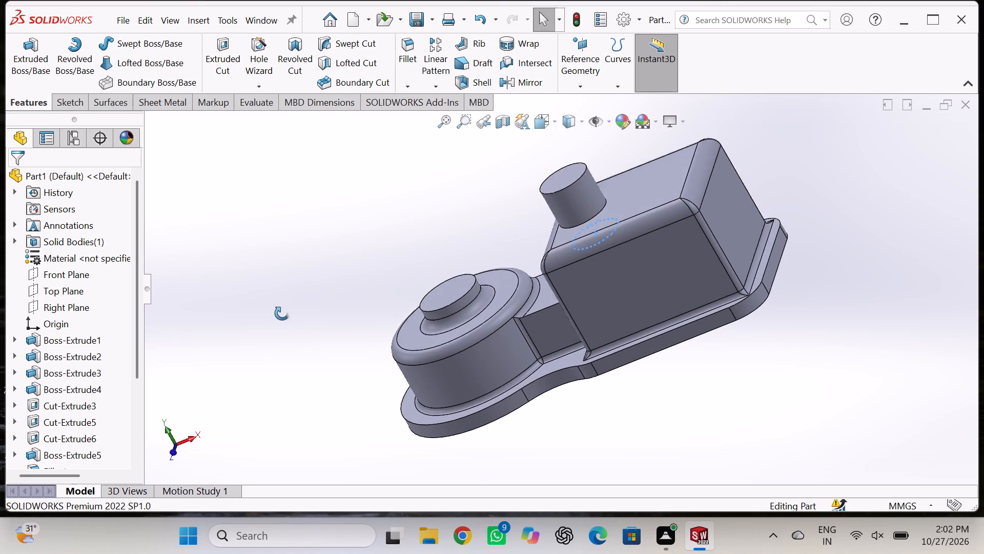
pyautogui.moveTo(282, 313); pyautogui.dragTo(259, 204, button='middle')
pyautogui.moveTo(269, 361); pyautogui.dragTo(233, 204, button='middle')
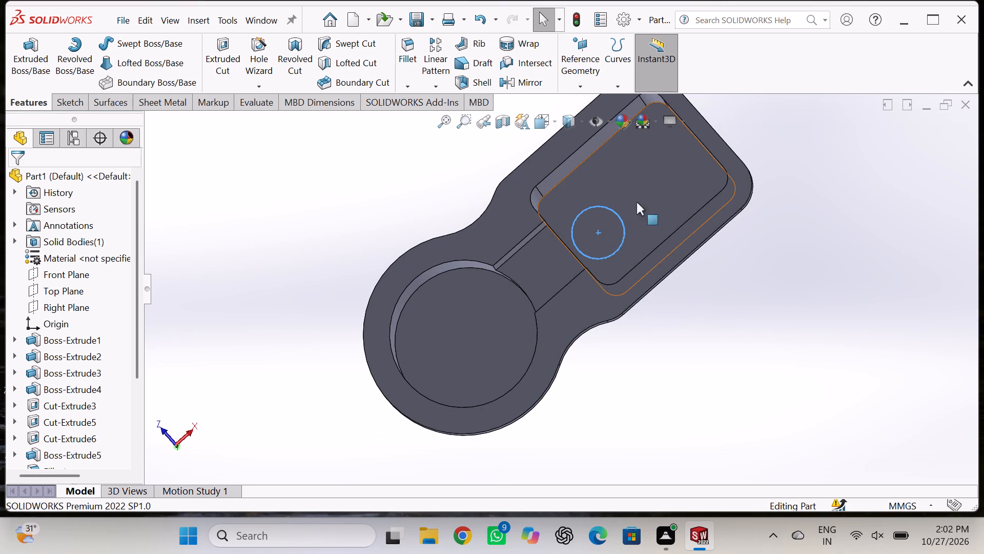
pyautogui.doubleClick(667, 200)
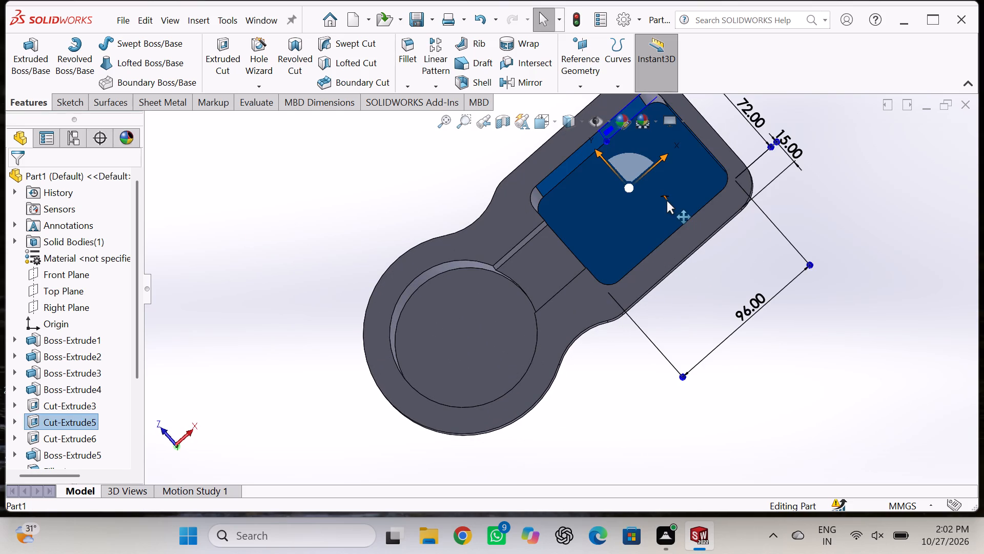
pyautogui.click(667, 200)
pyautogui.scroll(3, 660, 200)
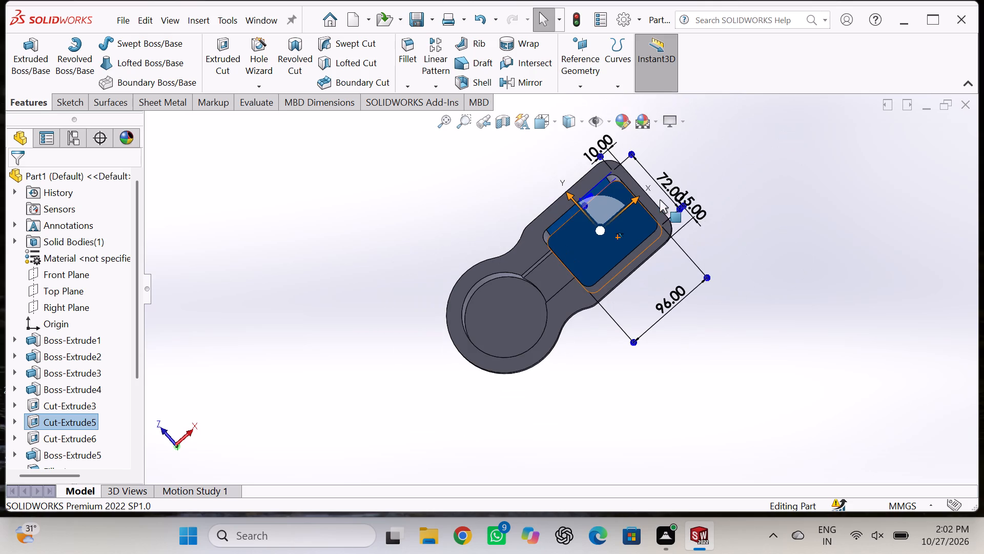
pyautogui.click(769, 159)
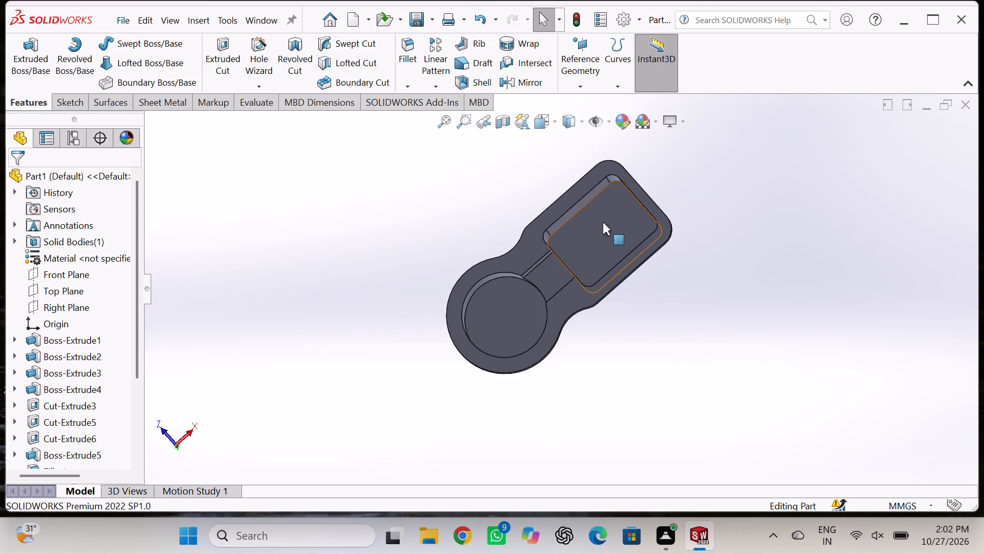
pyautogui.click(603, 222)
pyautogui.click(661, 191)
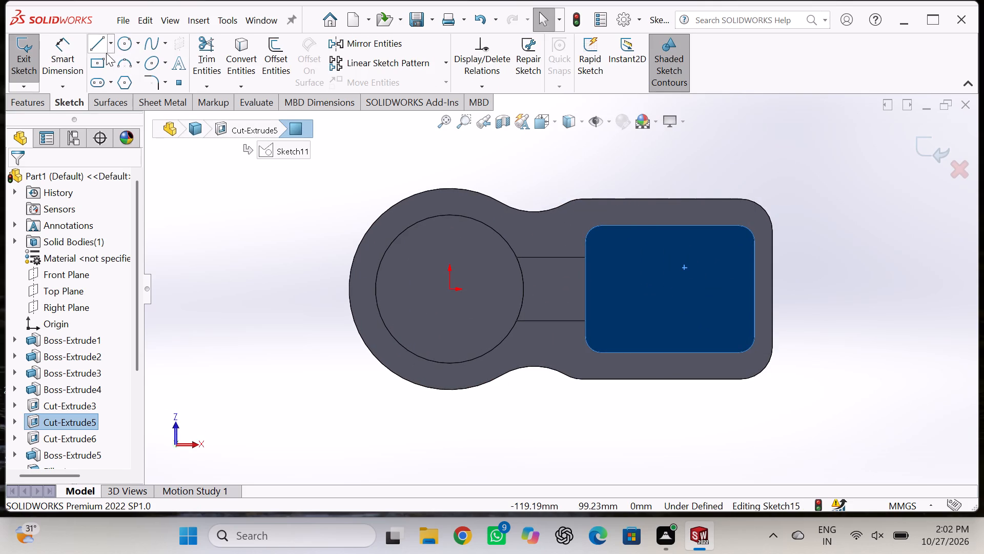
pyautogui.click(125, 46)
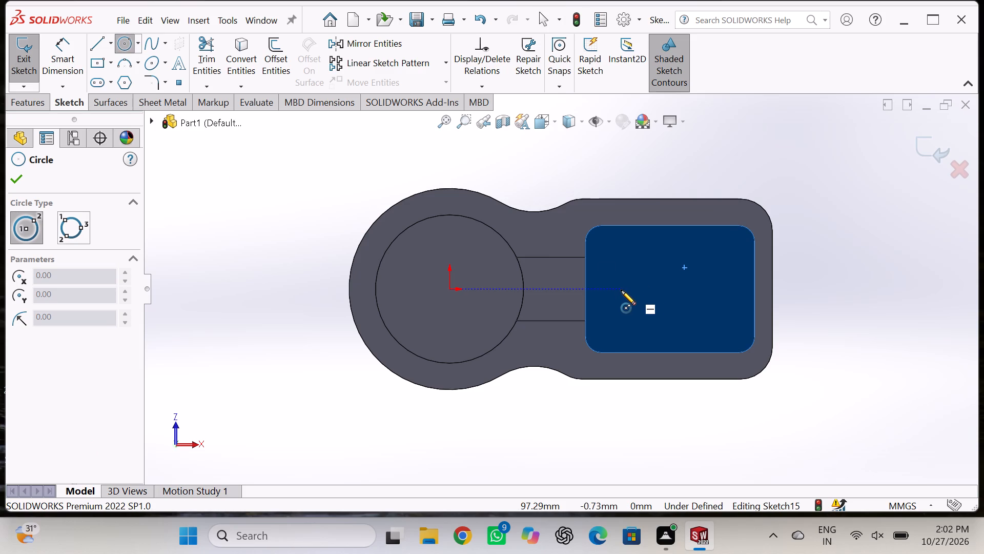
pyautogui.click(621, 290)
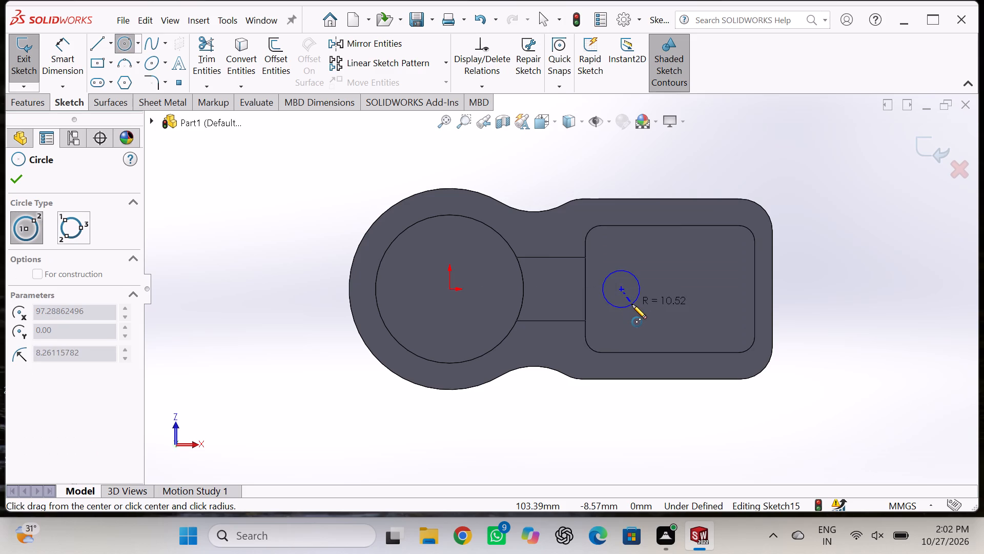
pyautogui.click(632, 304)
# Dimension the new circle's diameter as 21 mm.
pyautogui.click(70, 50)
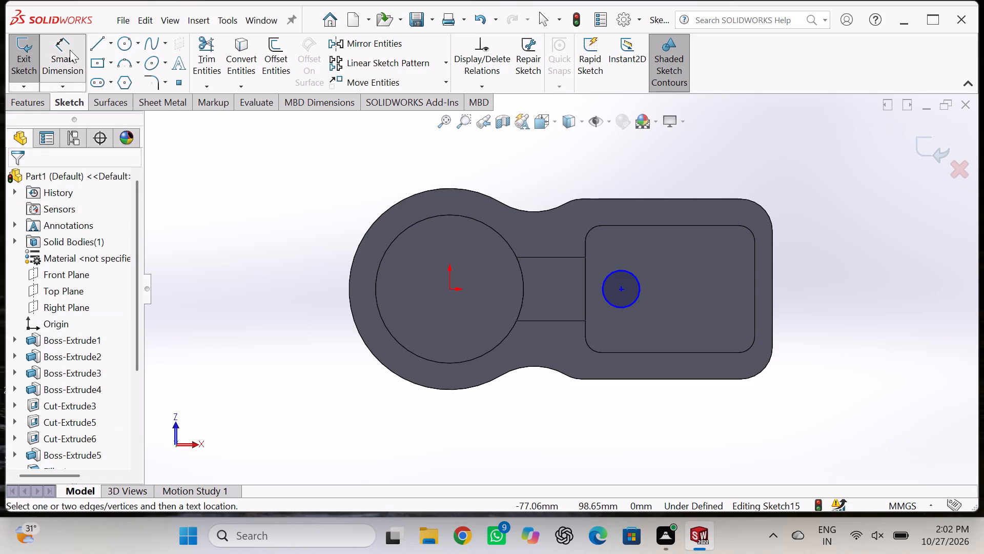
pyautogui.click(619, 269)
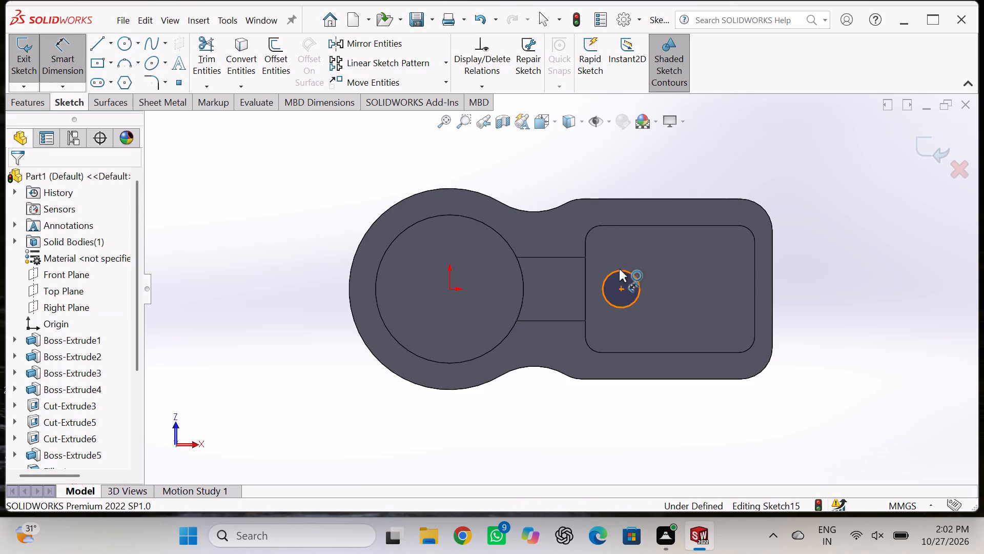
pyautogui.click(611, 168)
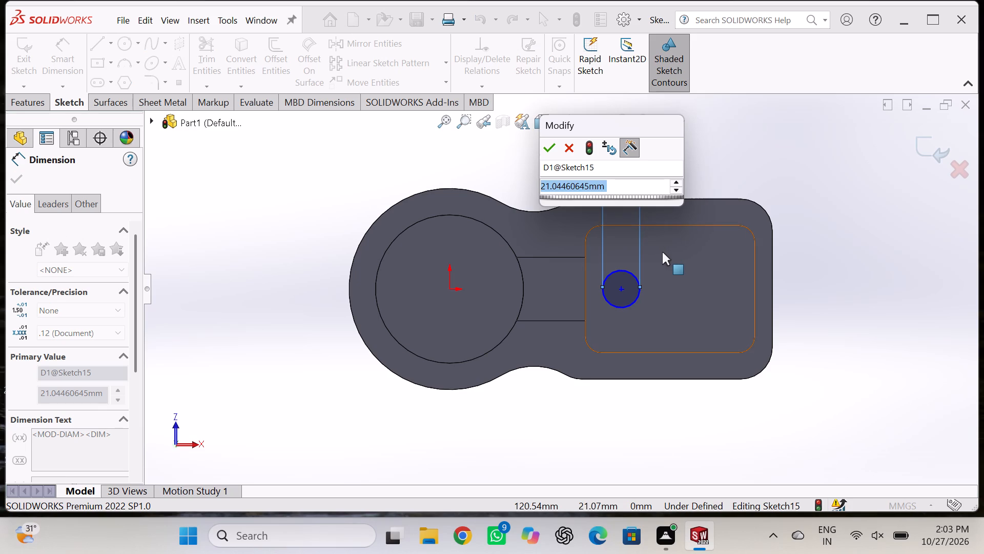
pyautogui.write('21')
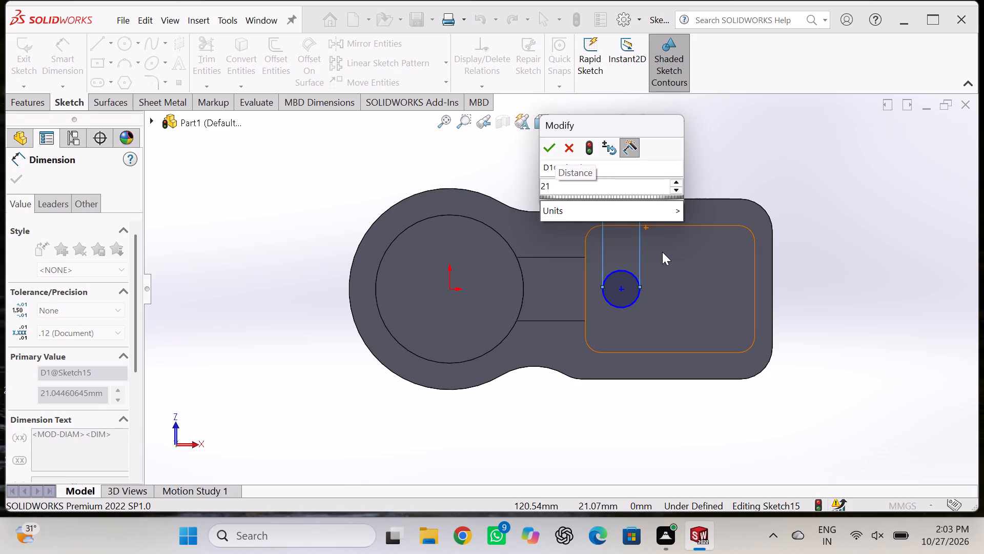
pyautogui.press('Return')
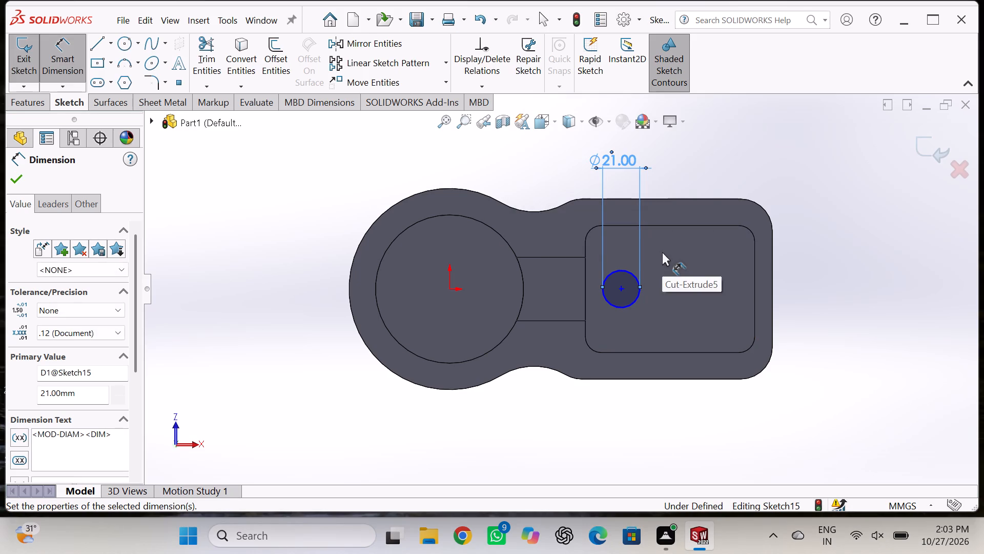
# Dimension the horizontal distance from the origin to the circle's centre as 96 mm.
pyautogui.click(622, 288)
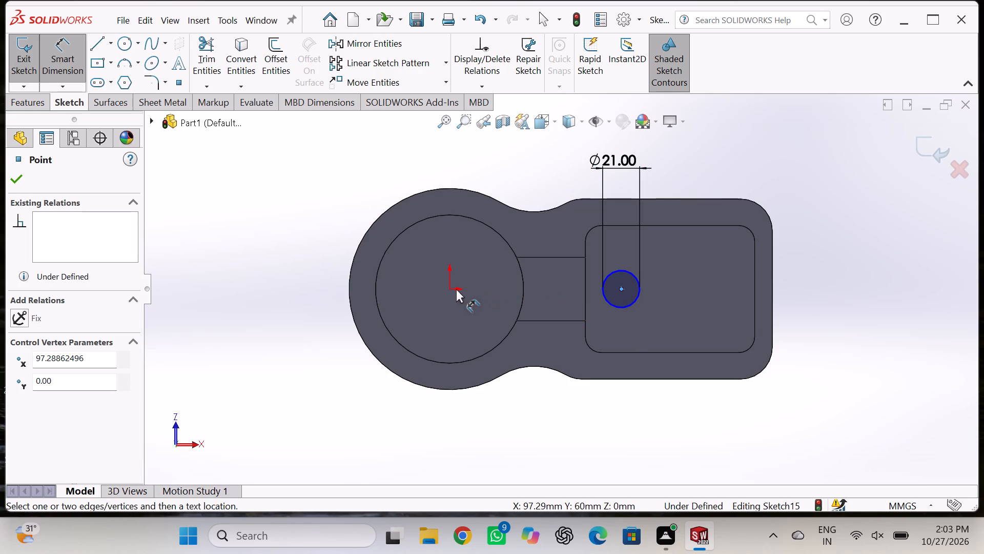
pyautogui.click(448, 289)
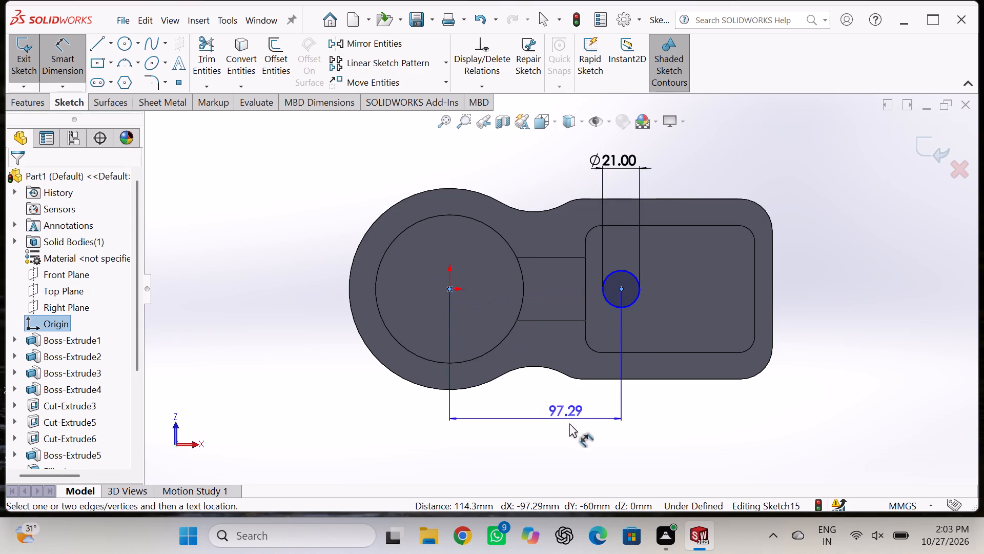
pyautogui.doubleClick(555, 418)
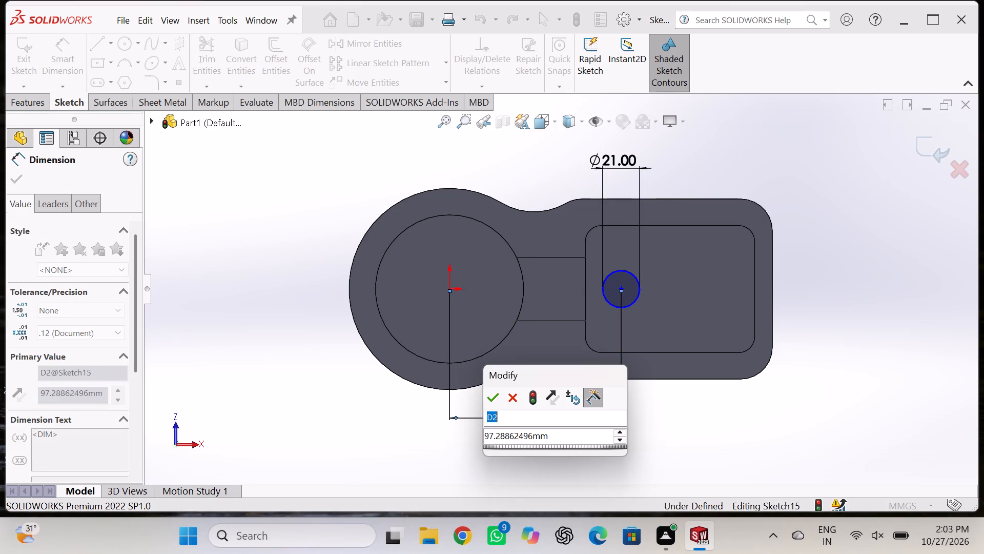
pyautogui.tripleClick(562, 435)
pyautogui.click(562, 435)
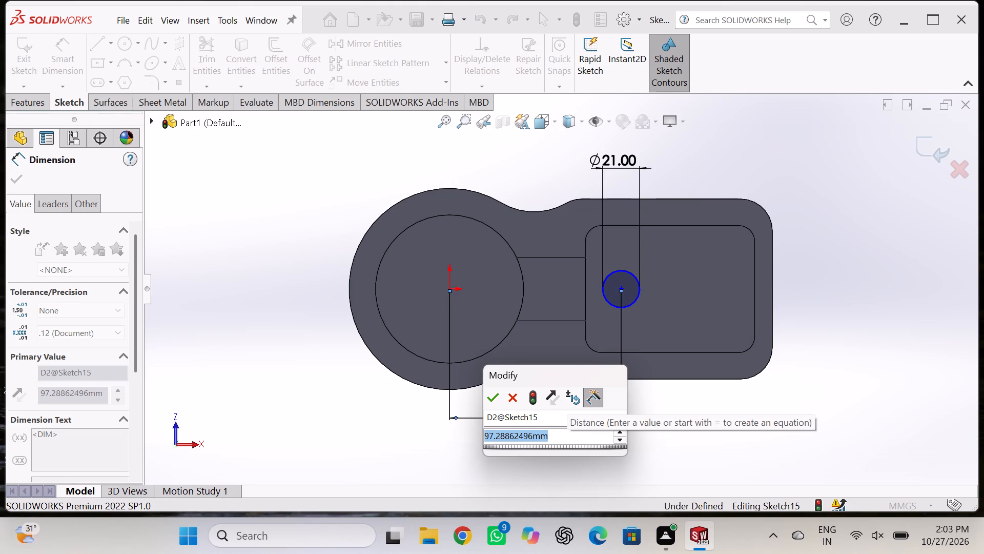
pyautogui.press('9')
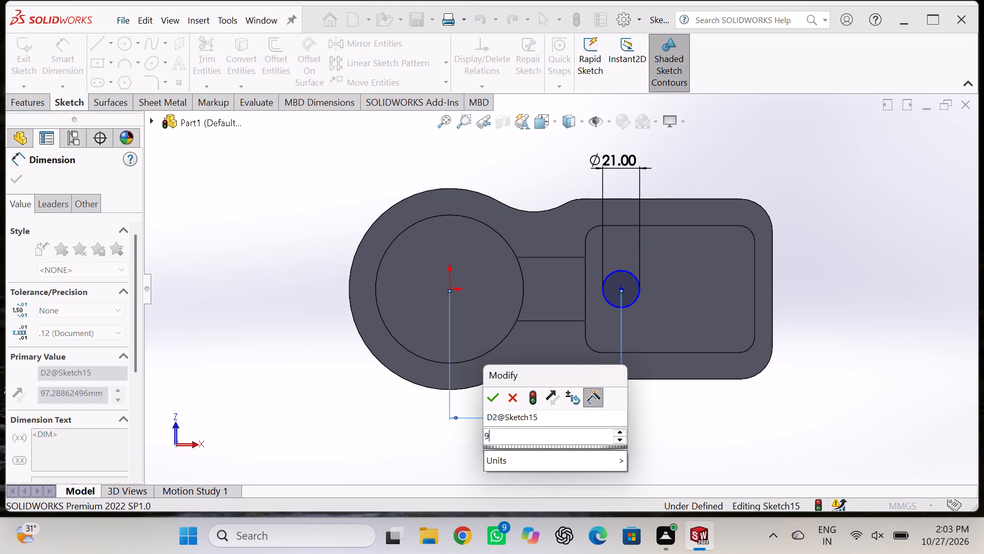
pyautogui.press('6')
pyautogui.press('Return')
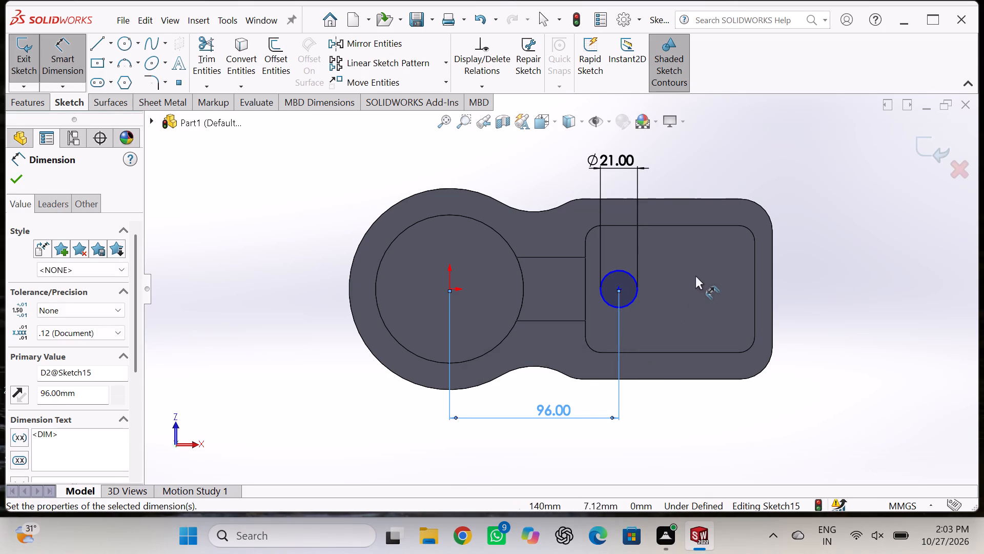
# Dimension the circle's centre 36 mm from the rectangular pocket's long edge and close the sketch.
pyautogui.click(619, 289)
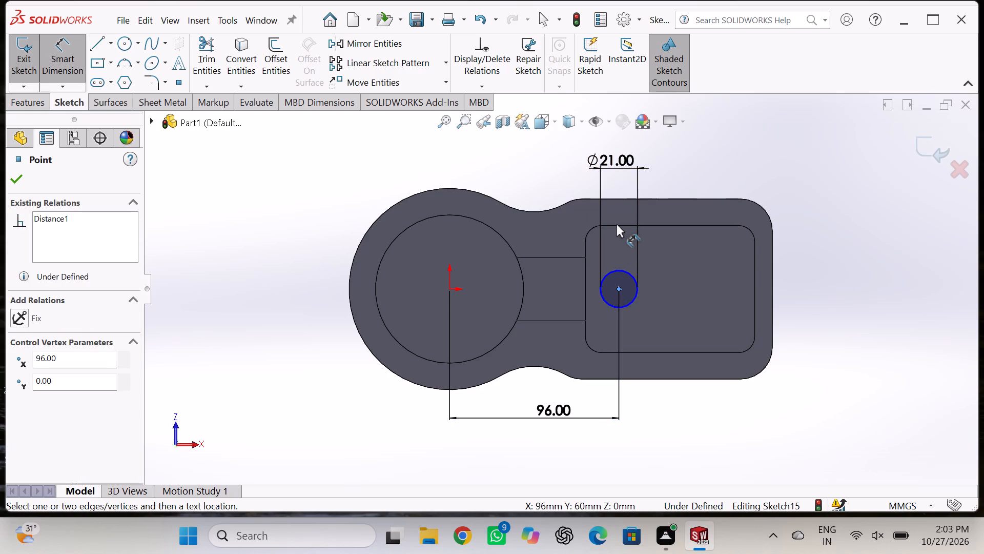
pyautogui.click(617, 224)
pyautogui.click(619, 225)
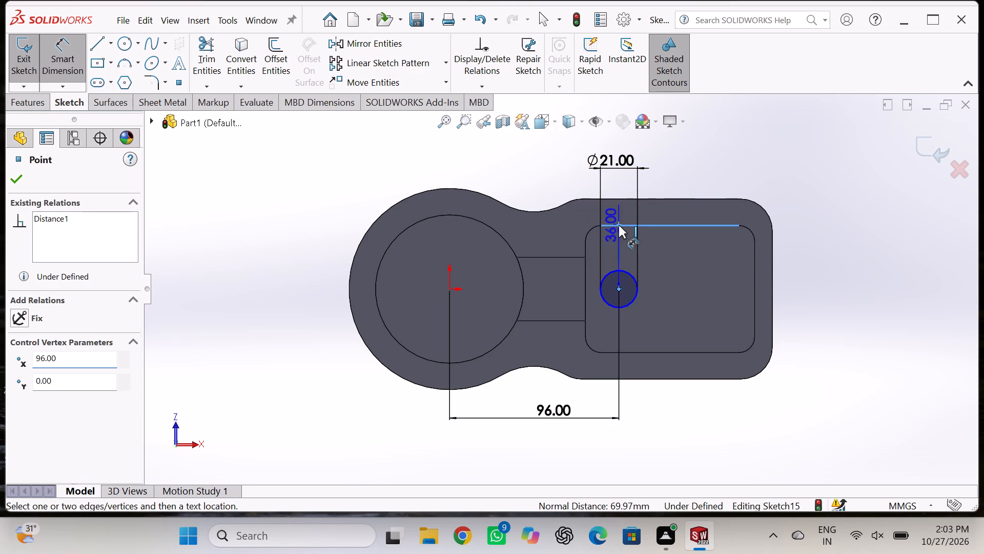
pyautogui.click(823, 250)
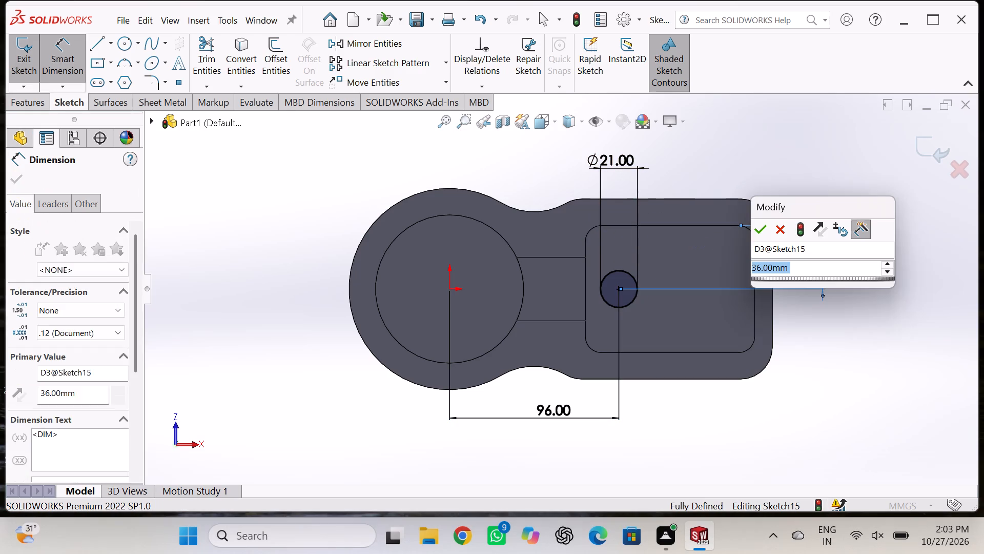
pyautogui.click(763, 228)
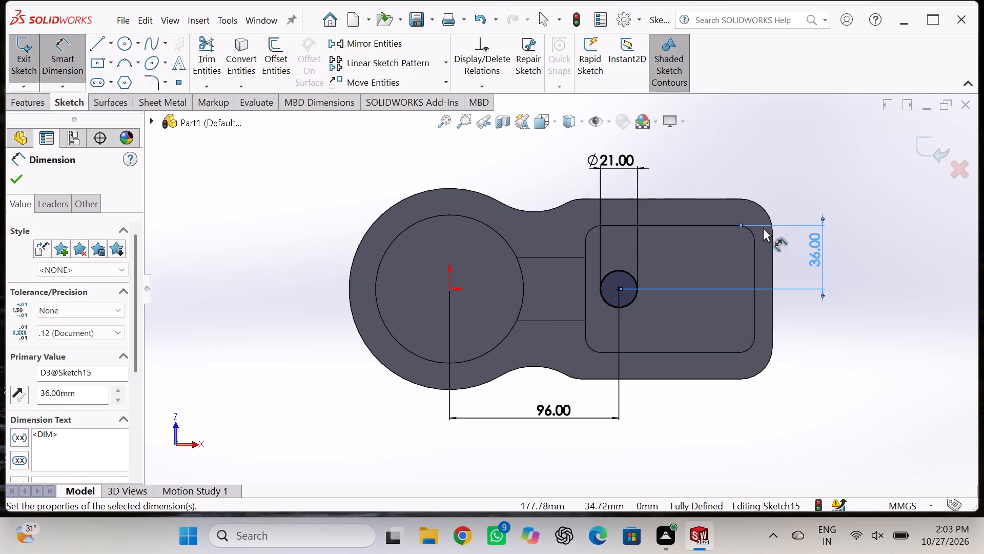
pyautogui.click(920, 144)
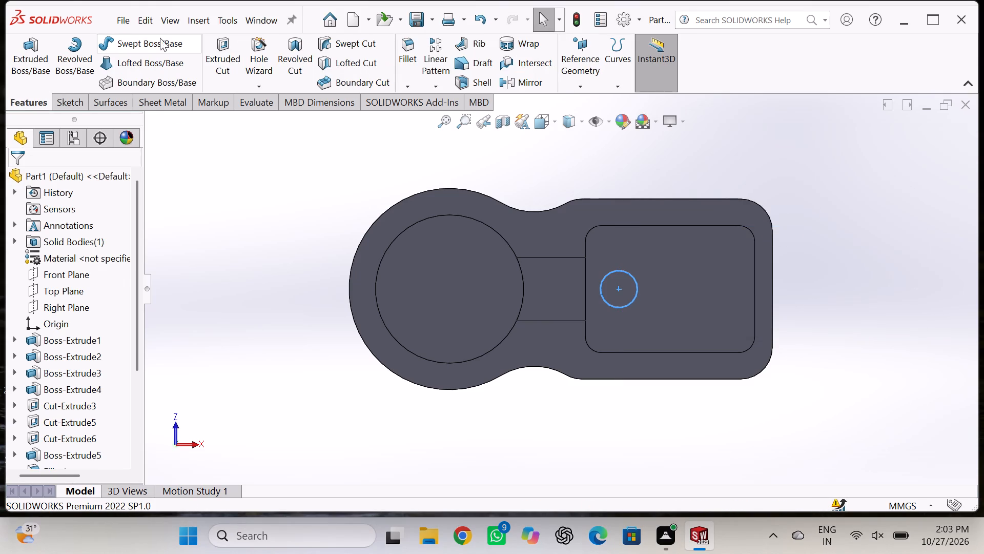
# Cut the 21 mm circle through the cylindrical boss with a 39 mm blind extruded cut.
pyautogui.click(230, 58)
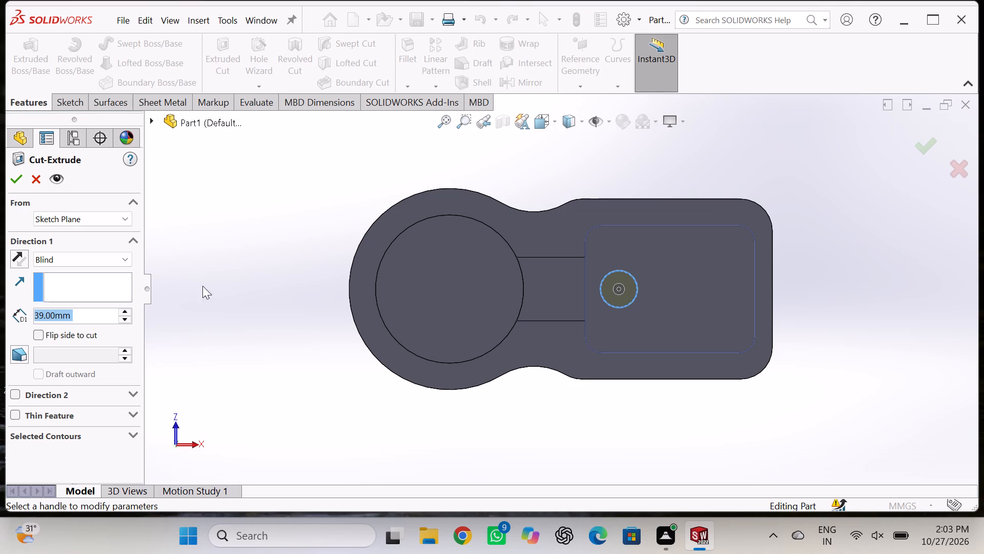
pyautogui.click(20, 178)
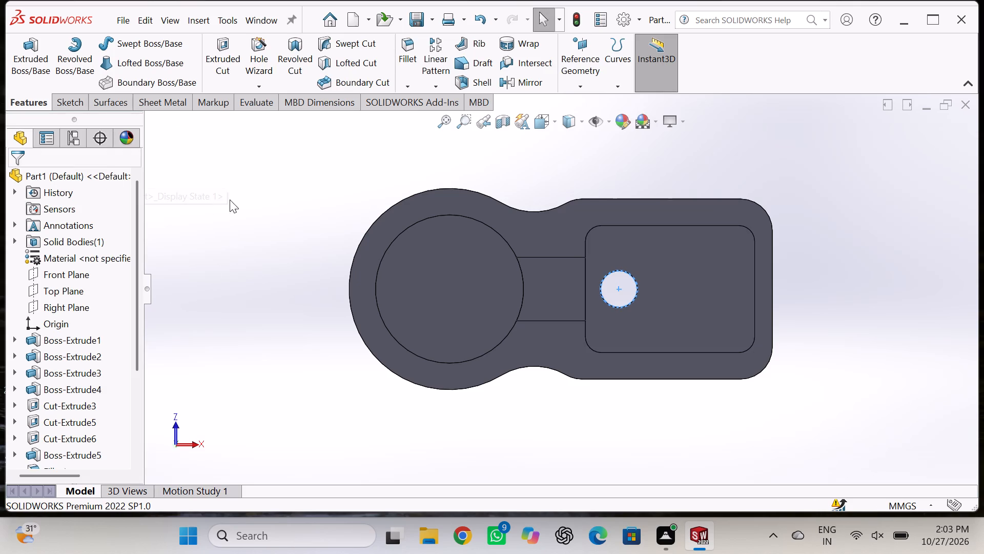
# Start a sketch on the rectangular pocket's floor and draw a circle about 20 mm in diameter, beyond the 21 mm bore from the origin.
pyautogui.moveTo(253, 166); pyautogui.dragTo(330, 461, button='middle')
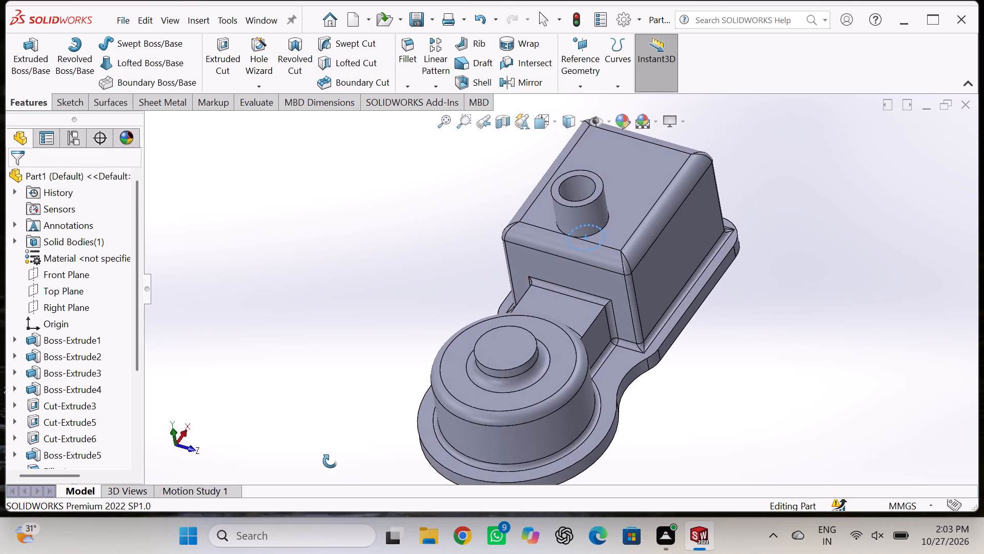
pyautogui.moveTo(330, 461); pyautogui.dragTo(235, 197, button='middle')
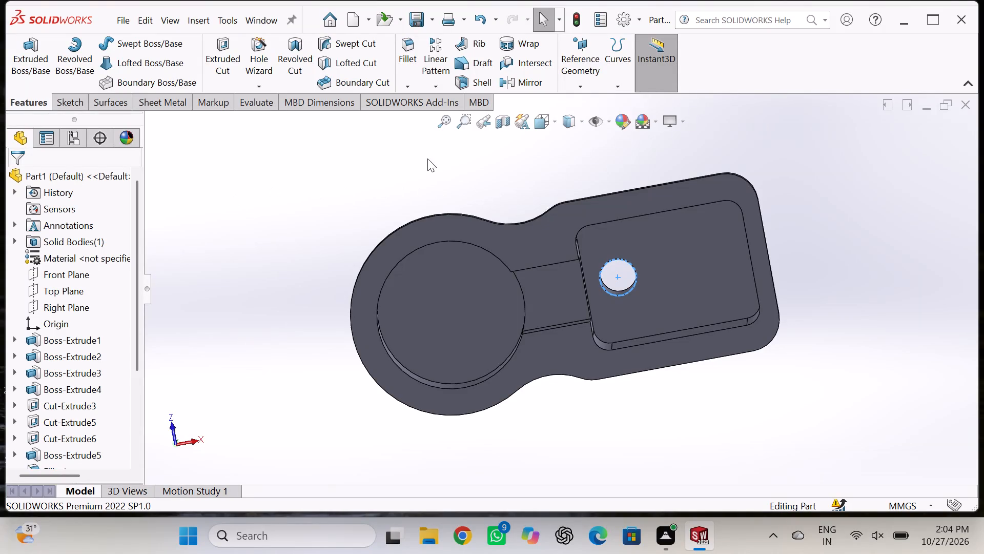
pyautogui.moveTo(427, 159); pyautogui.dragTo(387, 262, button='middle')
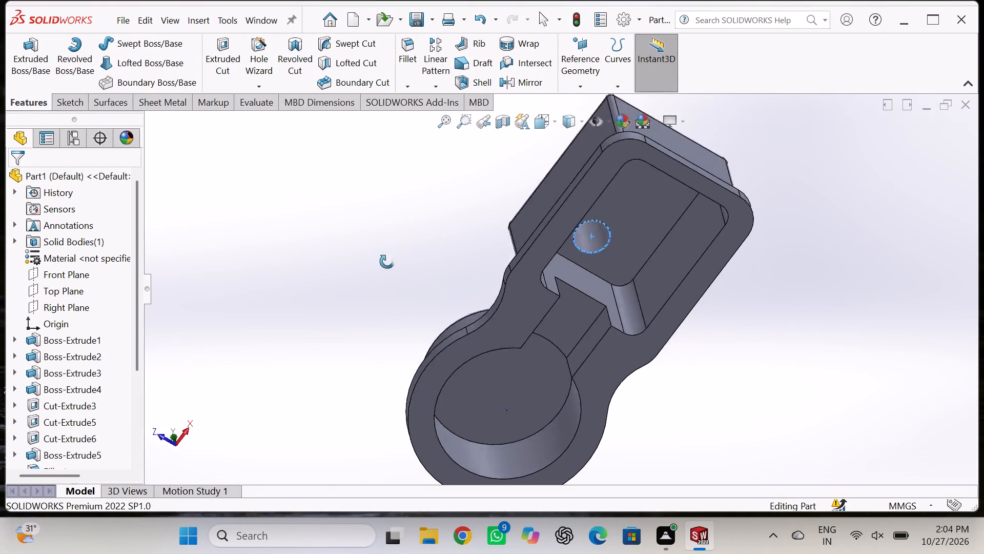
pyautogui.moveTo(387, 262); pyautogui.dragTo(376, 227, button='middle')
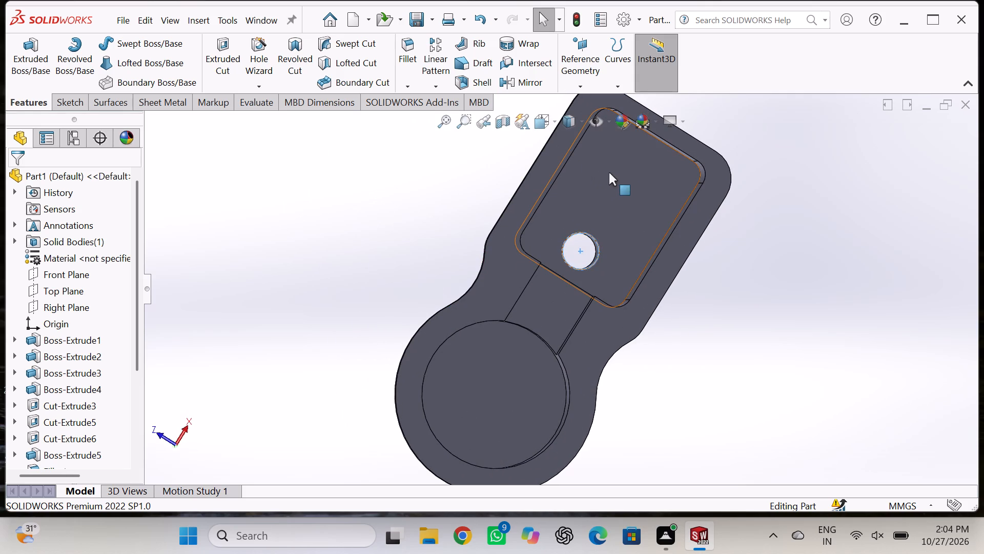
pyautogui.click(611, 170)
pyautogui.click(659, 135)
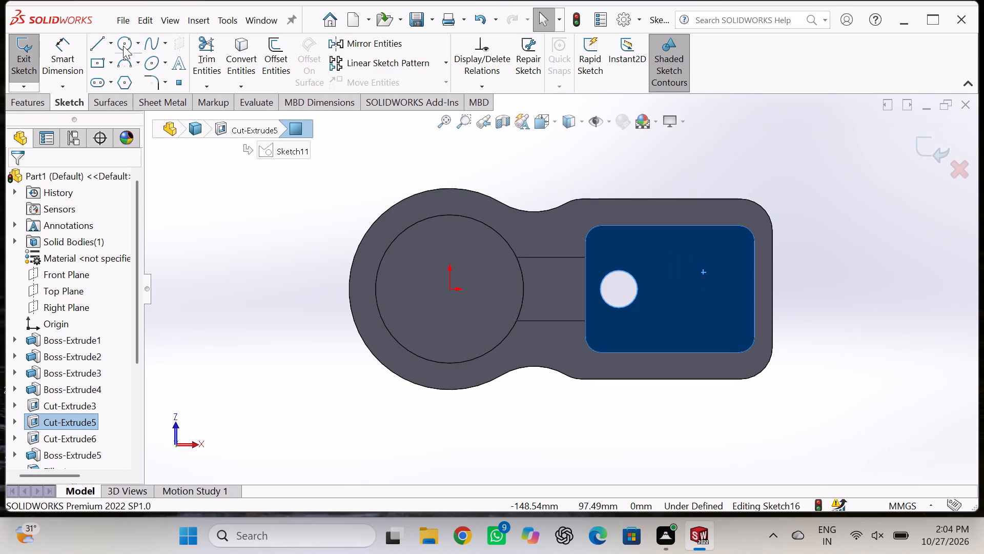
pyautogui.click(125, 45)
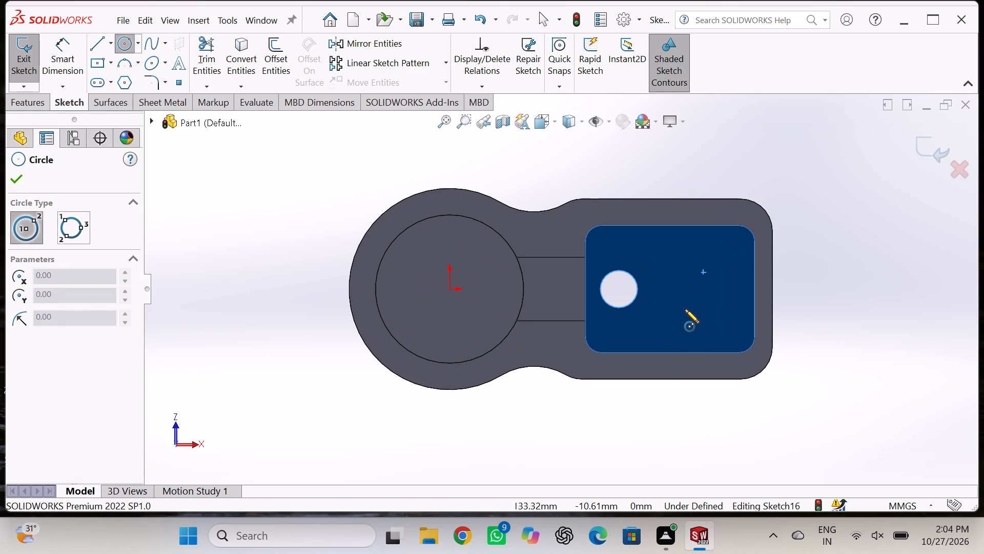
pyautogui.click(685, 309)
pyautogui.click(695, 323)
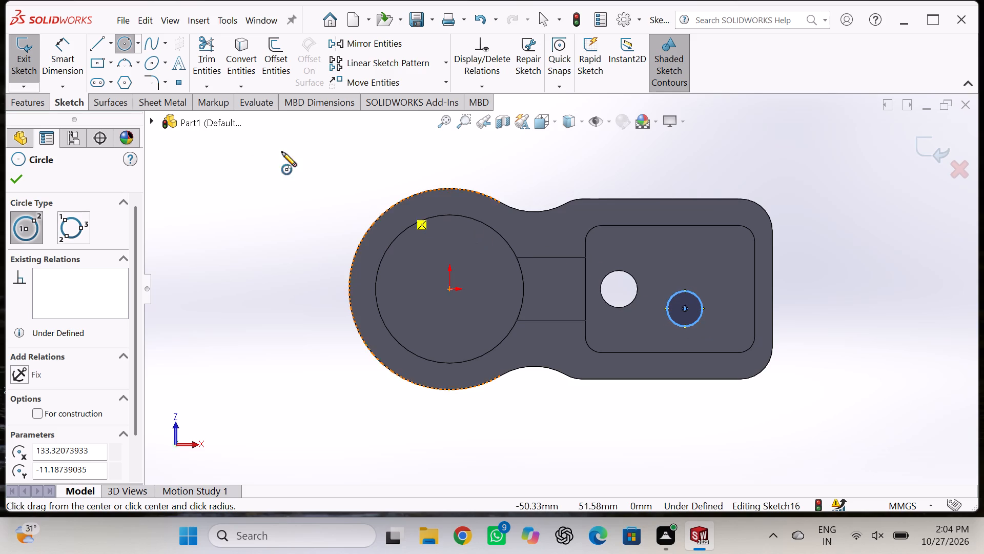
# Draw a larger concentric circle about 31 mm in diameter around the new circle.
pyautogui.click(54, 48)
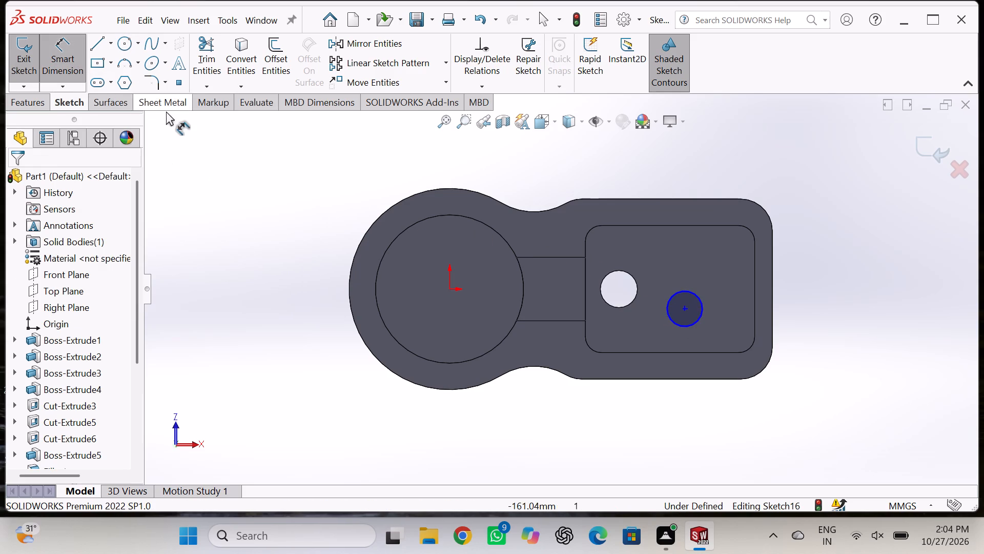
pyautogui.click(124, 39)
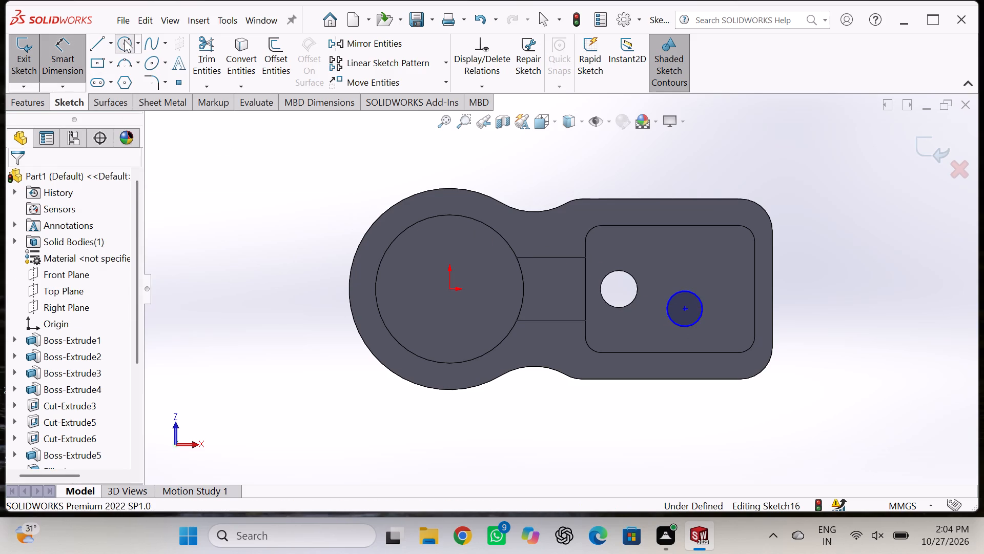
pyautogui.doubleClick(684, 311)
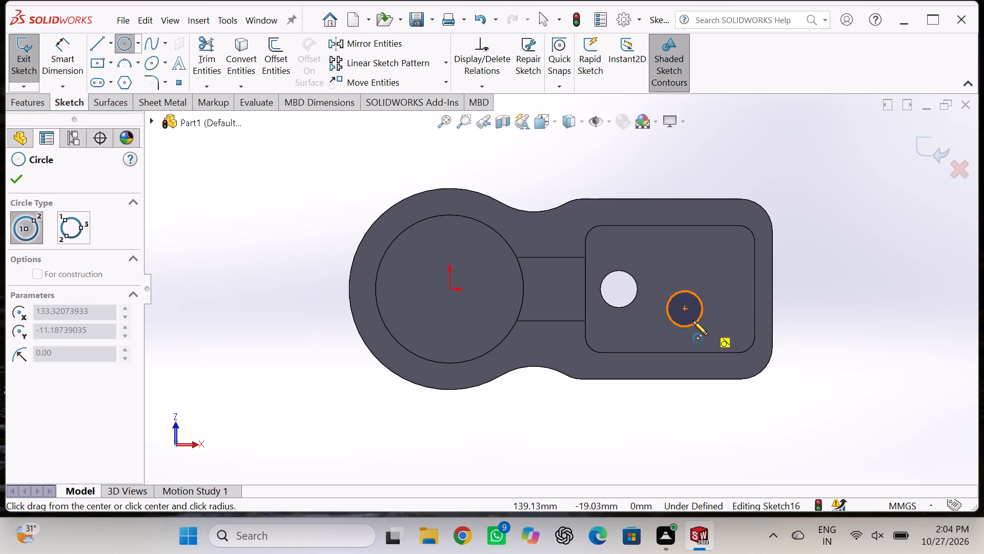
pyautogui.doubleClick(684, 306)
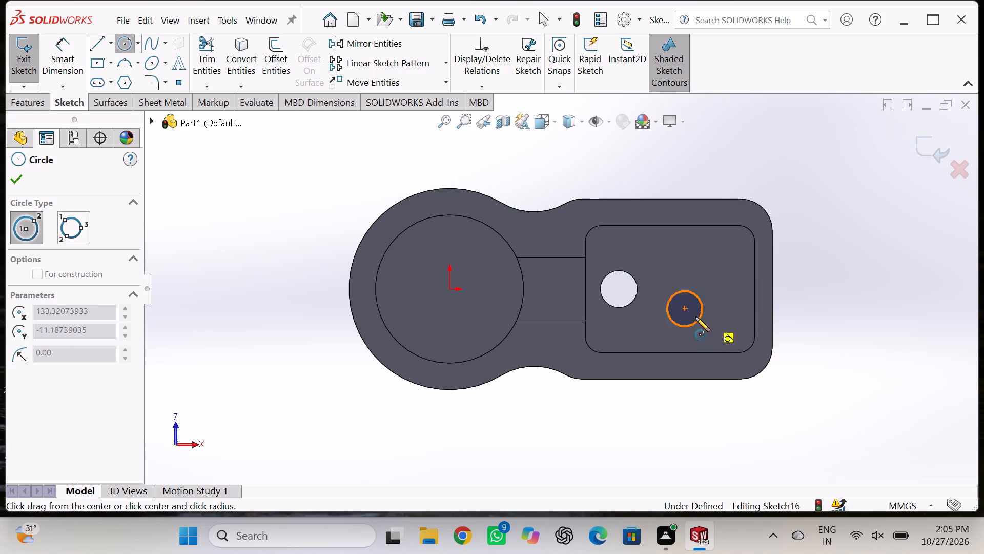
pyautogui.click(687, 310)
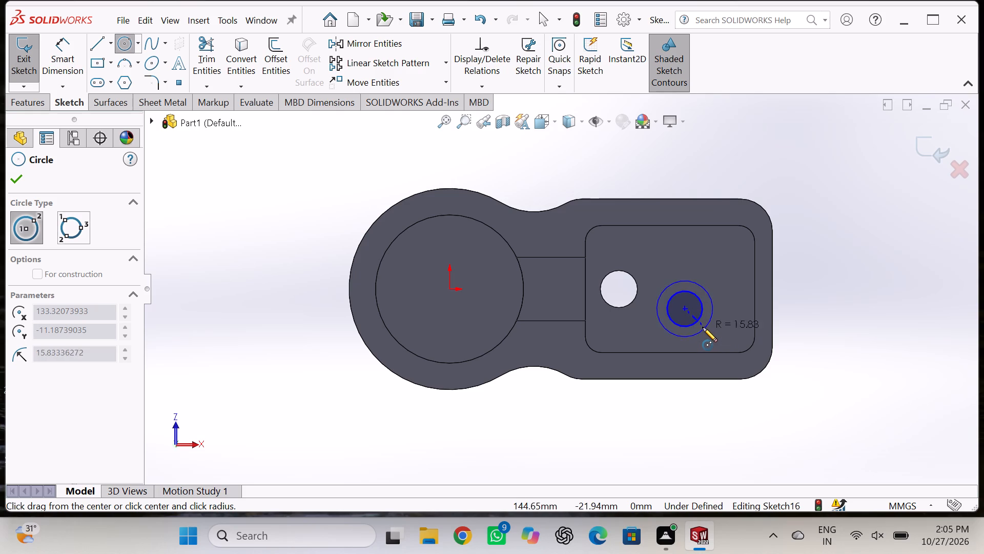
pyautogui.click(701, 330)
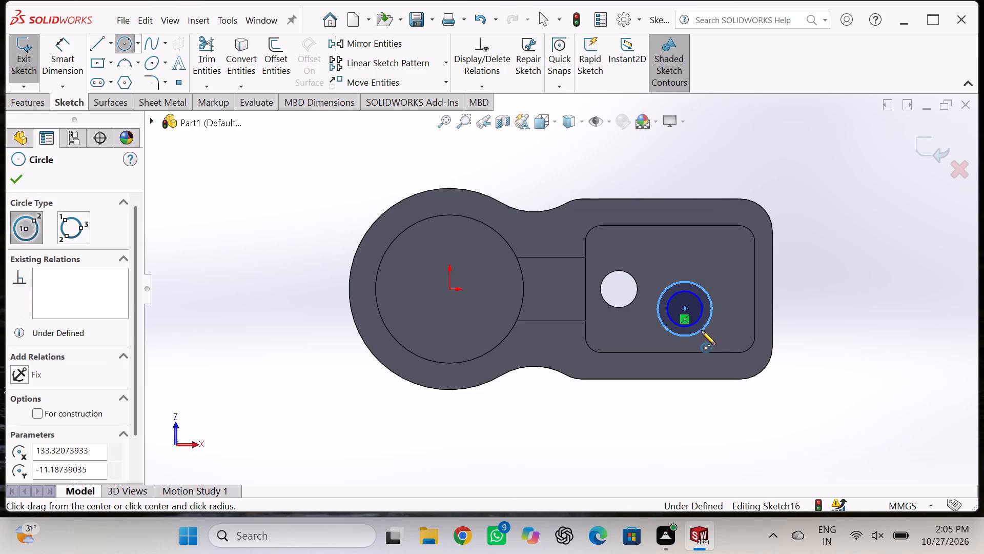
# Dimension the outer concentric circle's diameter as 21 mm.
pyautogui.click(69, 51)
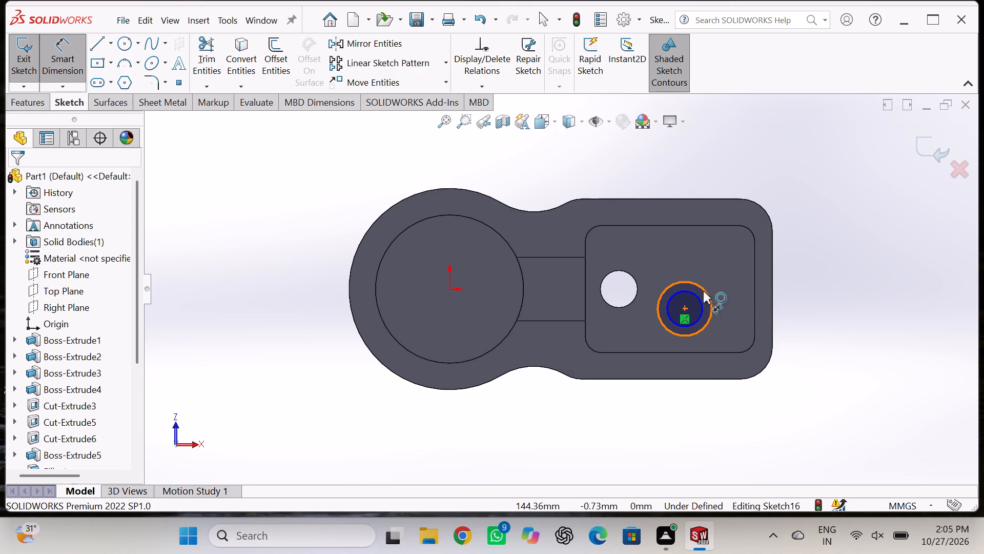
pyautogui.click(704, 292)
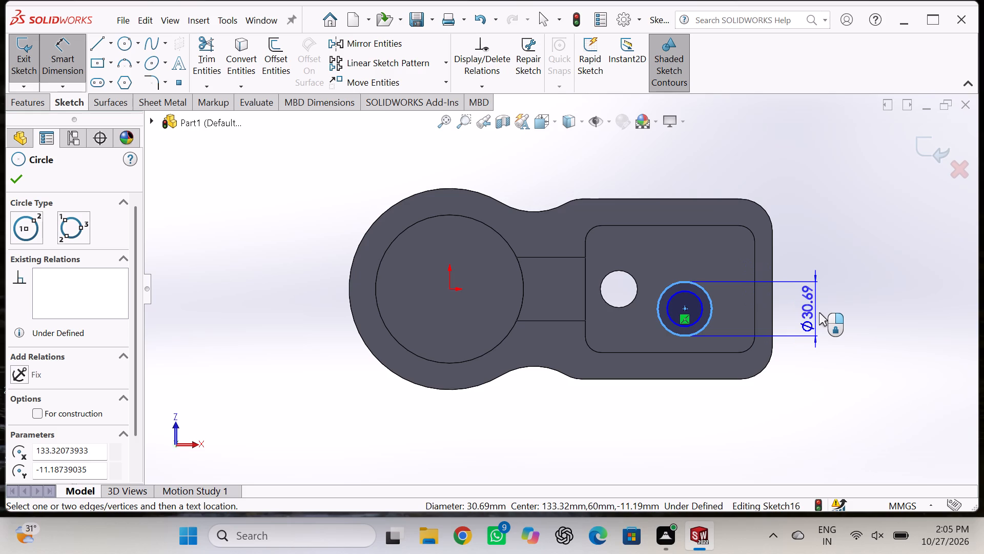
pyautogui.doubleClick(819, 312)
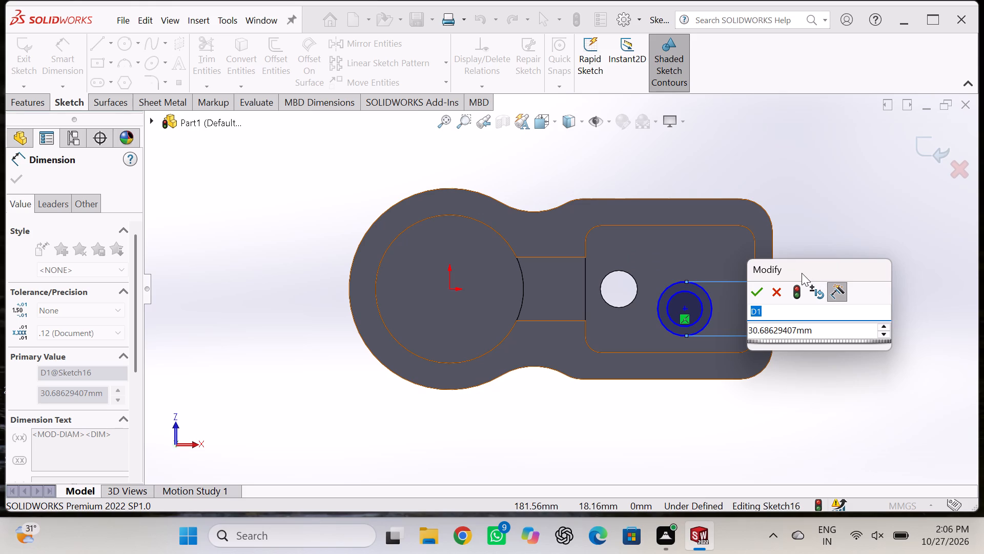
pyautogui.write('21')
pyautogui.press('Return')
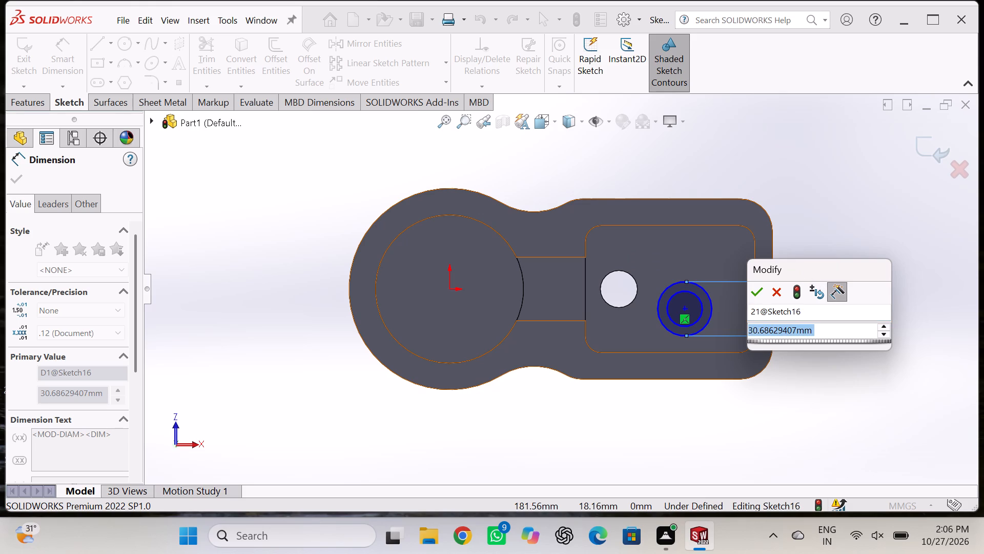
pyautogui.write('21')
pyautogui.press('Return')
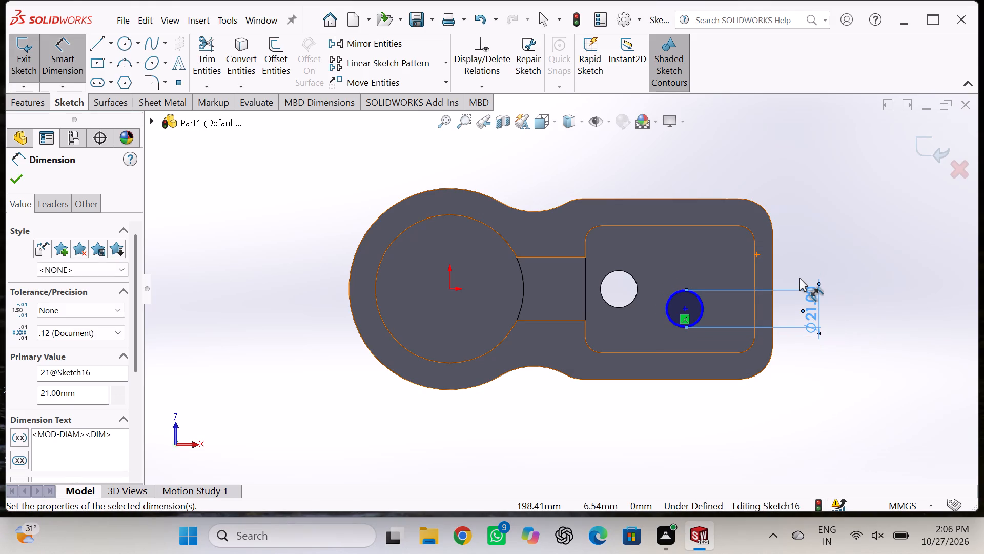
# Dimension the inner concentric circle's diameter as 19 mm.
pyautogui.scroll(-5, 714, 310)
pyautogui.scroll(-4, 645, 312)
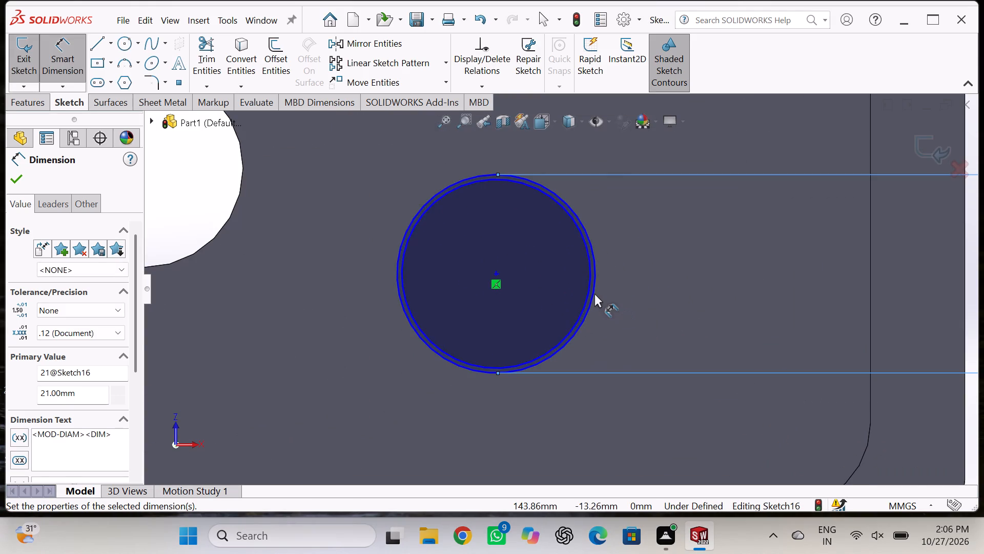
pyautogui.scroll(-3, 594, 293)
pyautogui.click(579, 288)
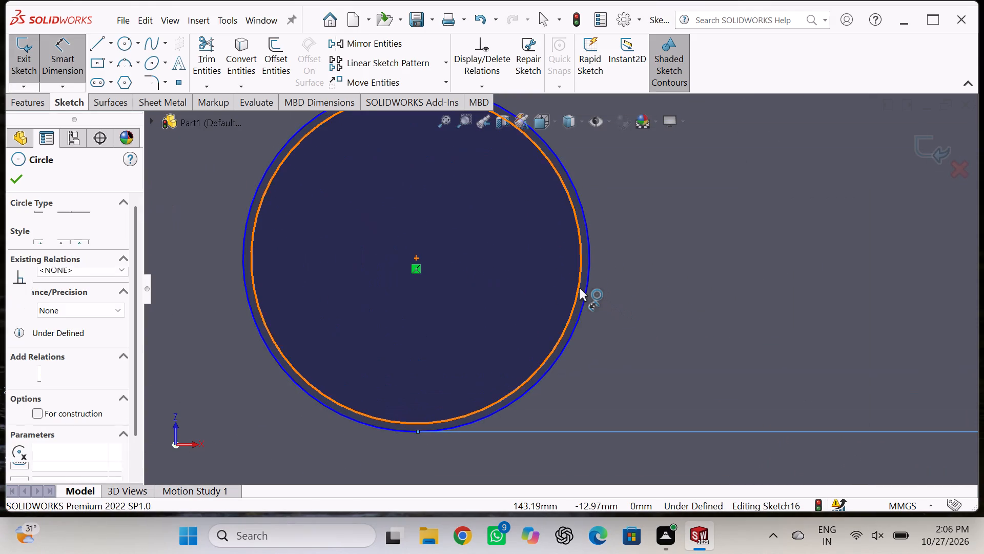
pyautogui.click(653, 276)
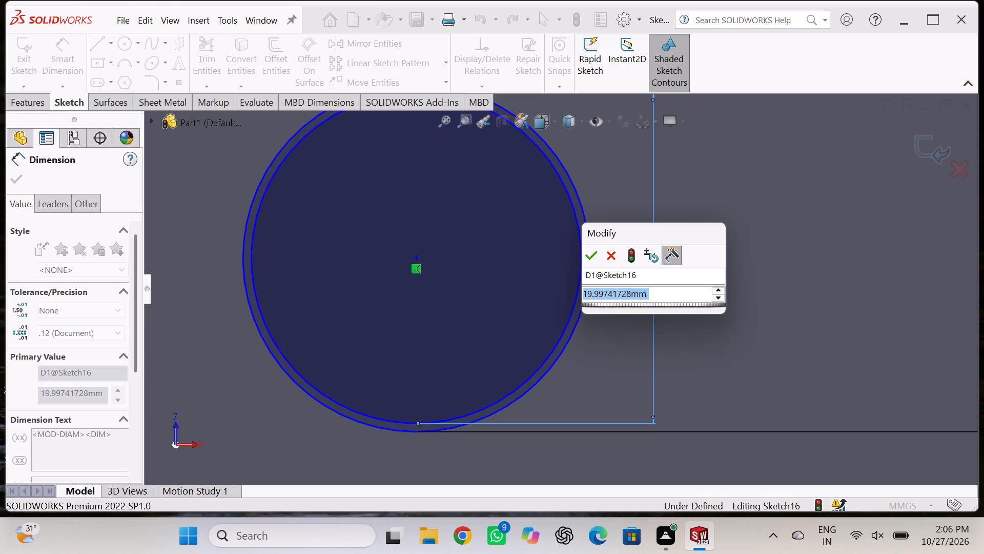
pyautogui.press('1')
pyautogui.press('9')
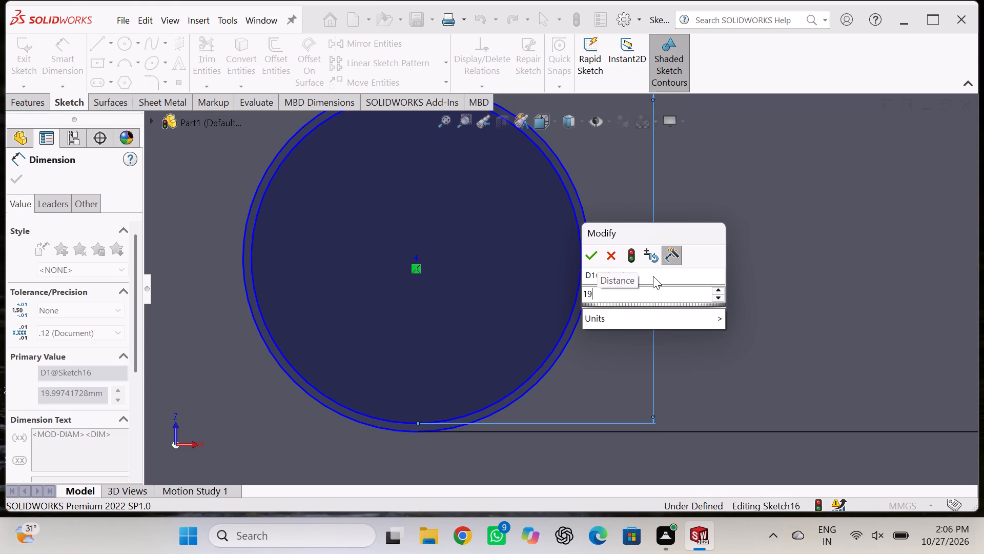
pyautogui.press('Return')
# Draw a horizontal centerline about 298 mm long from the origin past the plate's rectangular end.
pyautogui.scroll(4, 633, 290)
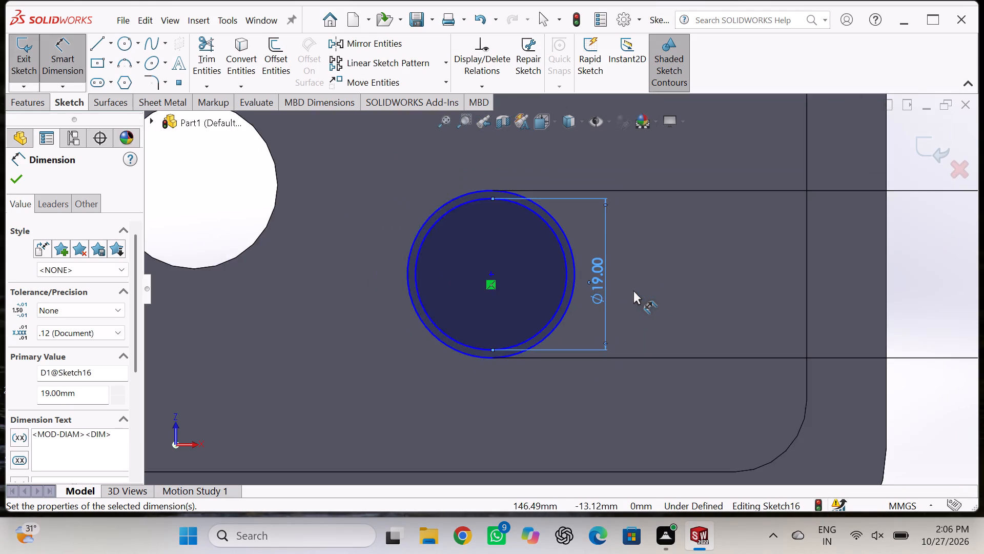
pyautogui.scroll(2, 633, 290)
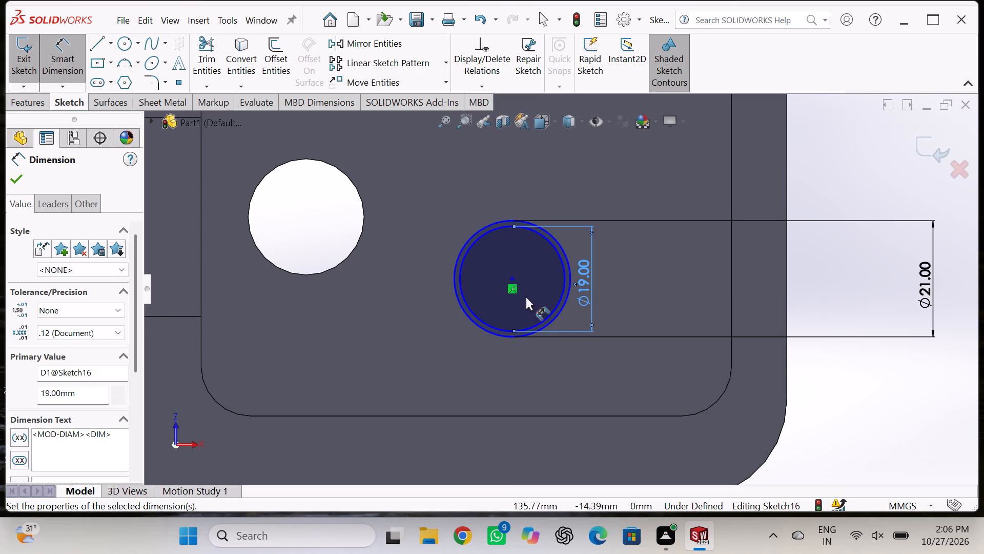
pyautogui.scroll(5, 513, 274)
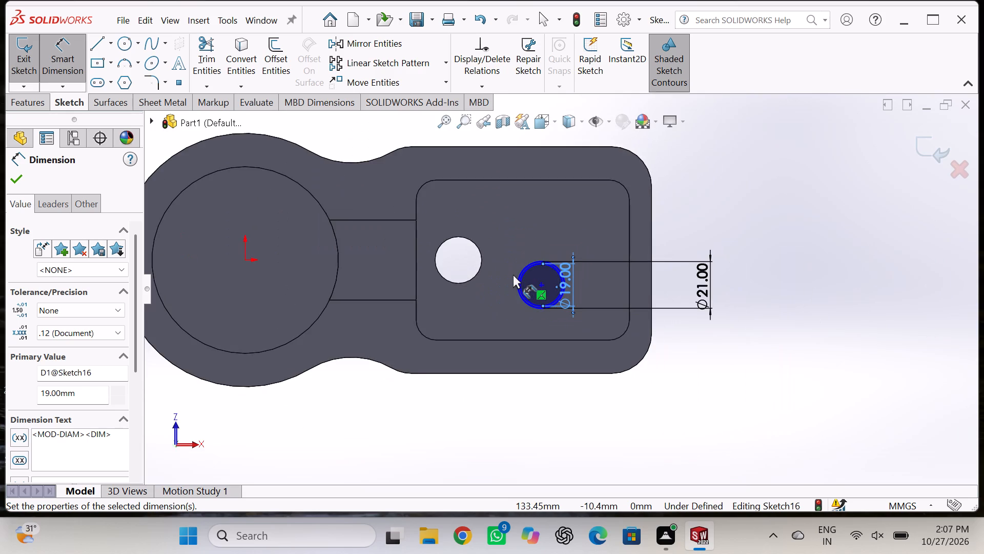
pyautogui.scroll(1, 513, 274)
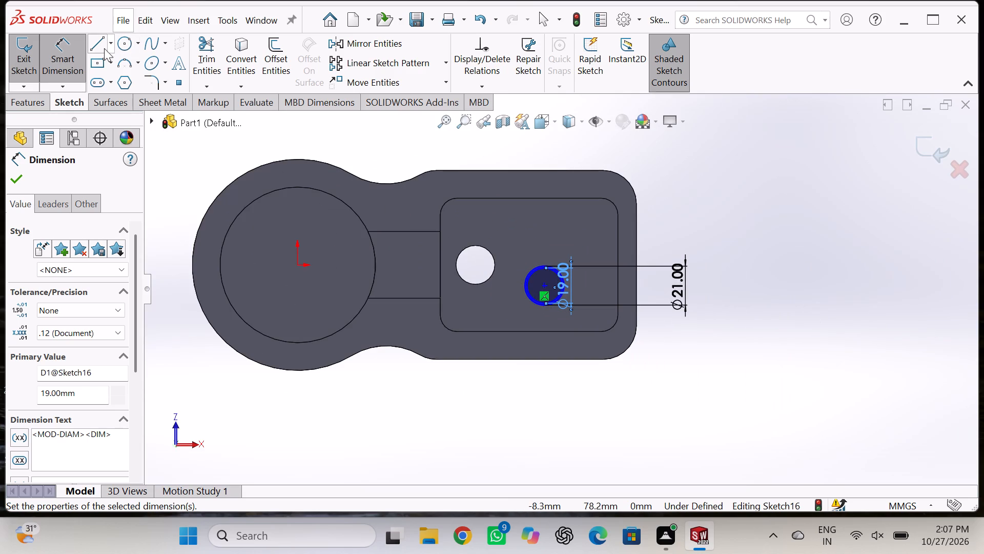
pyautogui.click(109, 48)
pyautogui.click(116, 78)
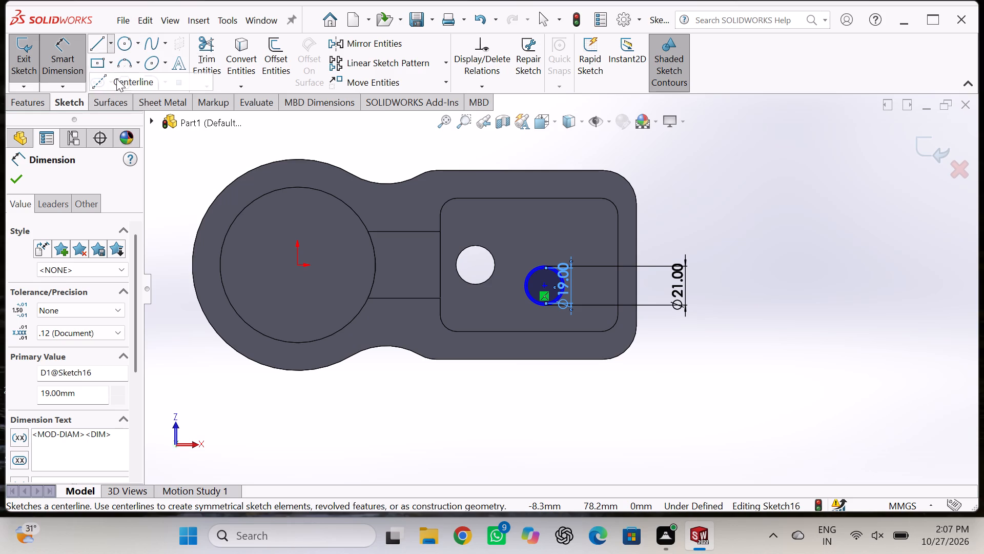
pyautogui.click(295, 266)
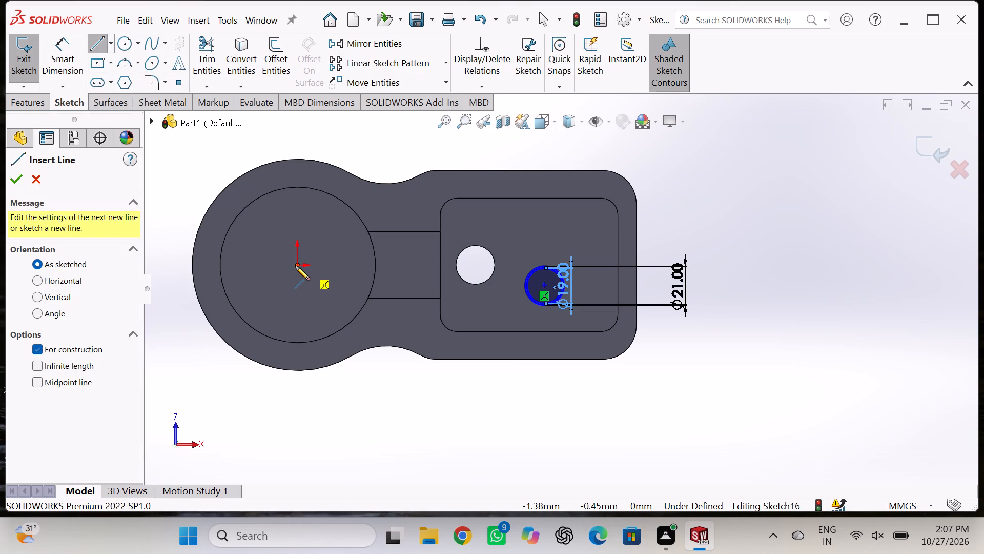
pyautogui.click(849, 265)
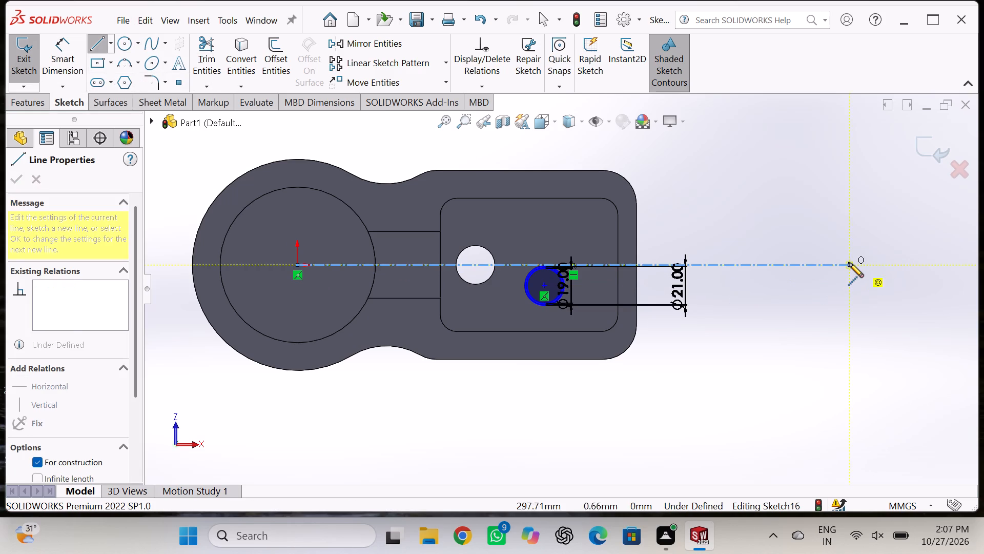
pyautogui.rightClick(762, 217)
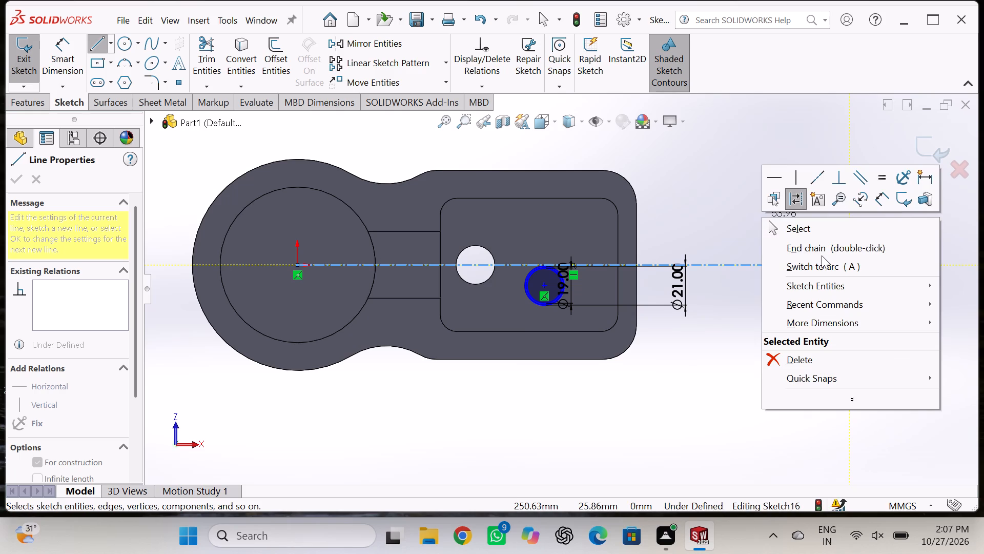
pyautogui.click(810, 227)
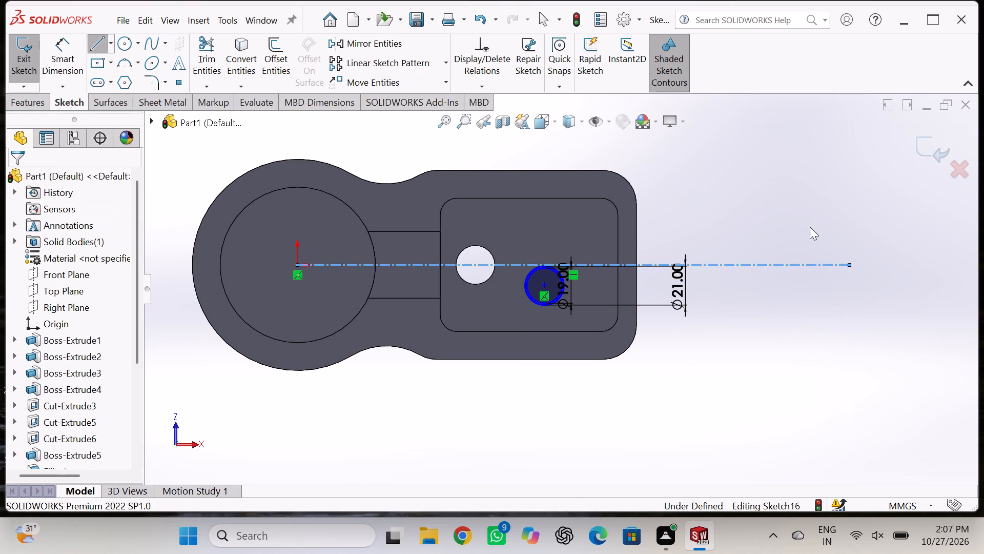
# Dimension the distance from the ring circles' centre to the horizontal centerline as 21 mm.
pyautogui.click(57, 60)
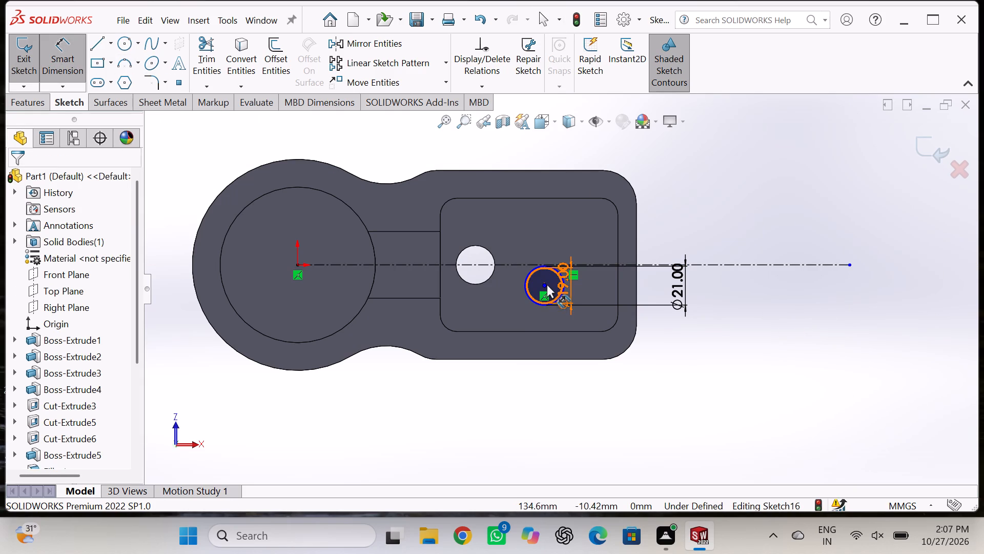
pyautogui.click(545, 285)
pyautogui.click(517, 266)
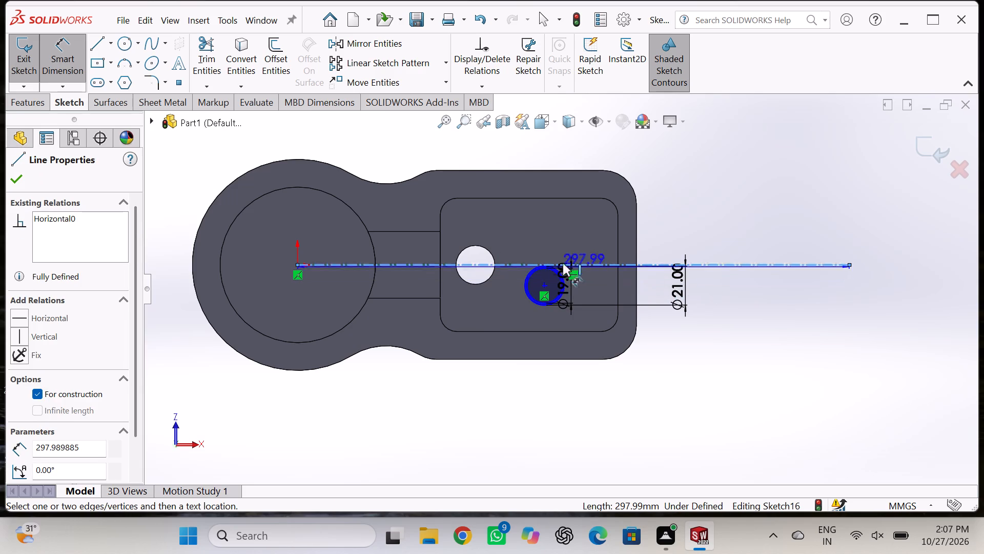
pyautogui.click(543, 284)
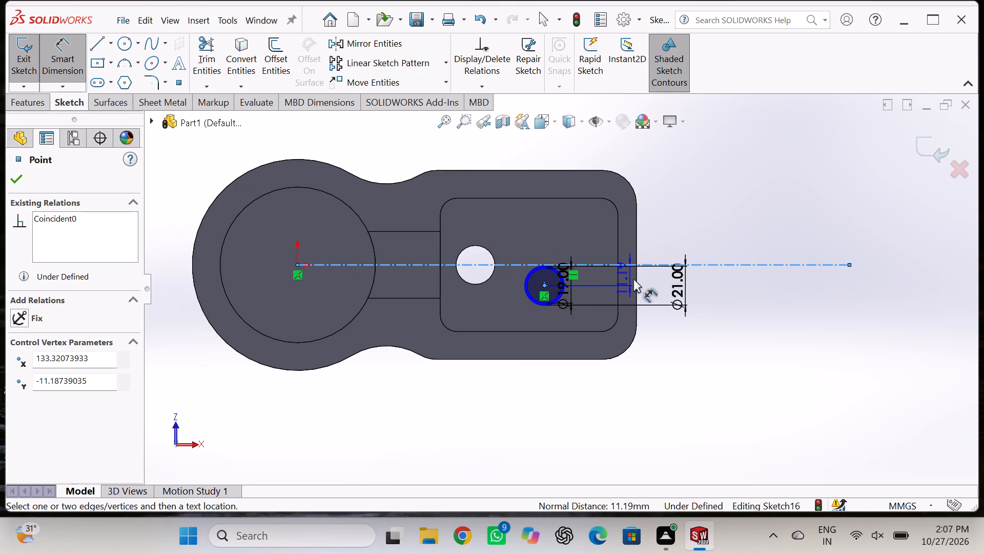
pyautogui.click(653, 281)
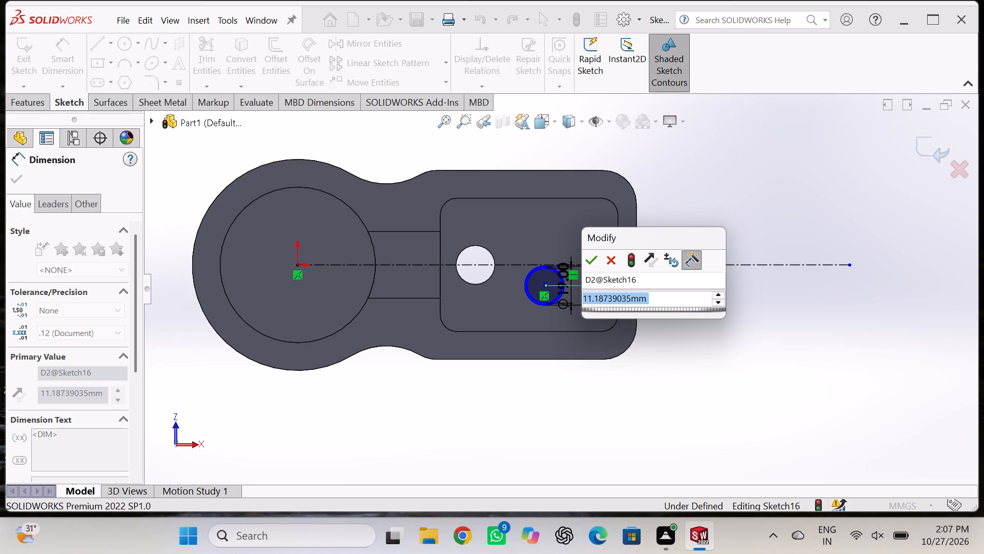
pyautogui.write('21')
pyautogui.press('Return')
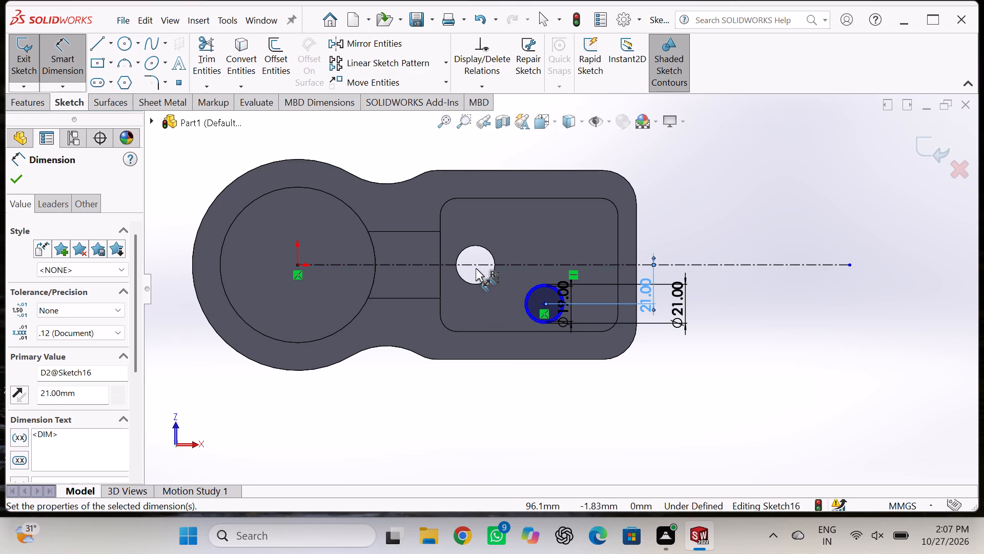
# Dimension the horizontal distance between the existing through hole's centre and the ring circles' centre as 42 mm.
pyautogui.click(484, 282)
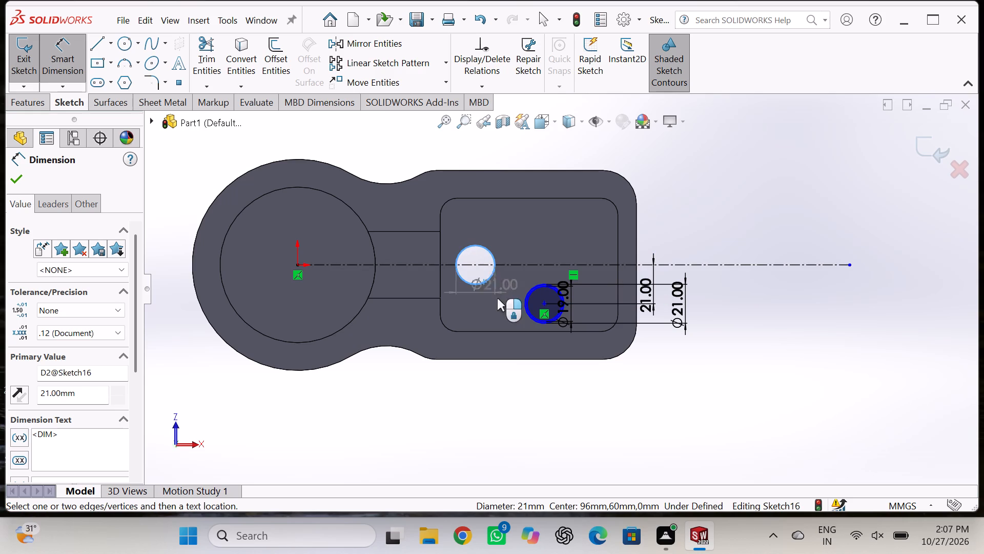
pyautogui.click(543, 301)
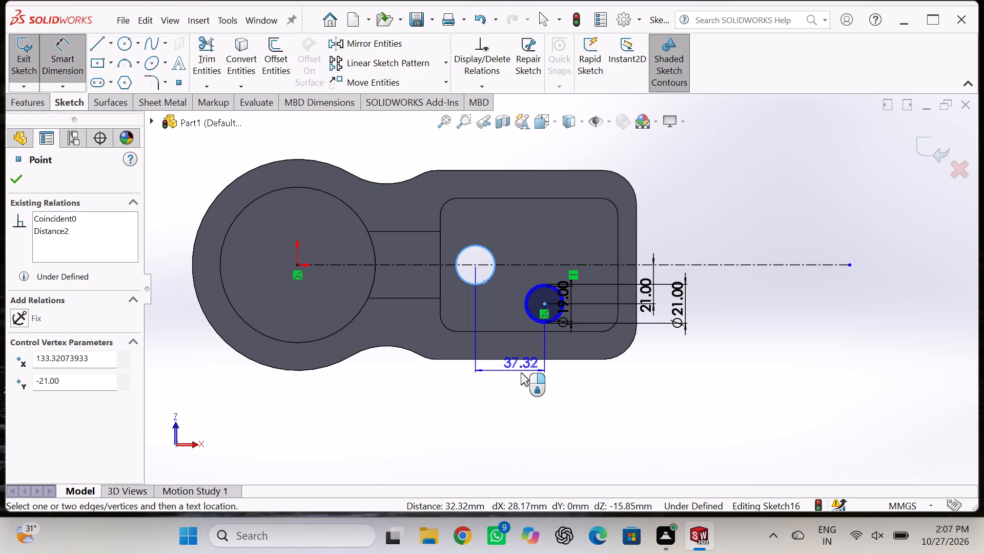
pyautogui.click(519, 379)
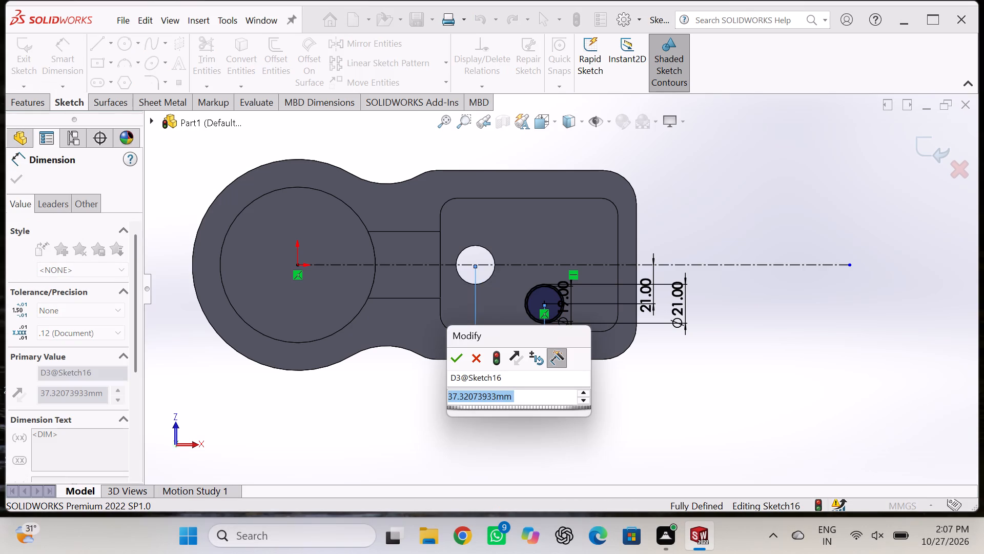
pyautogui.write('42')
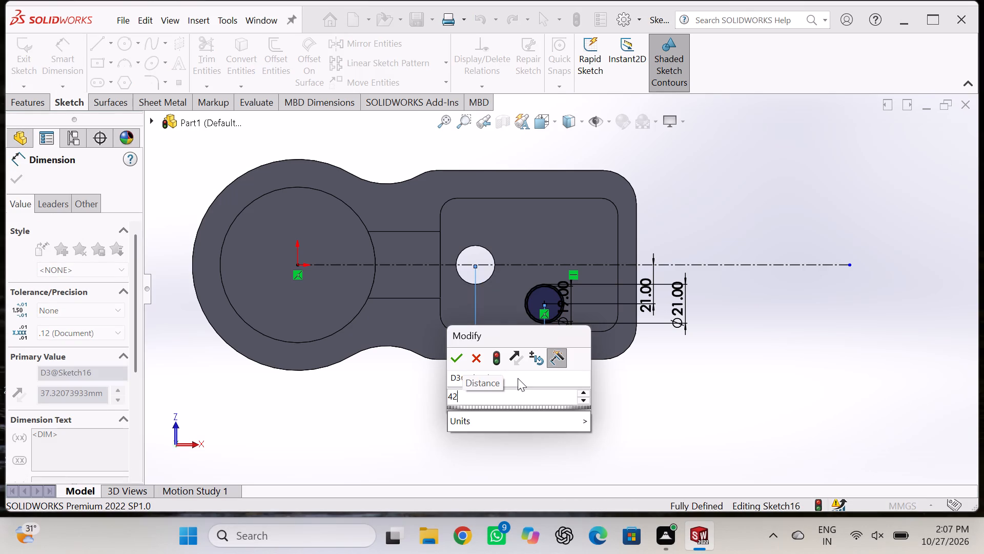
pyautogui.press('Return')
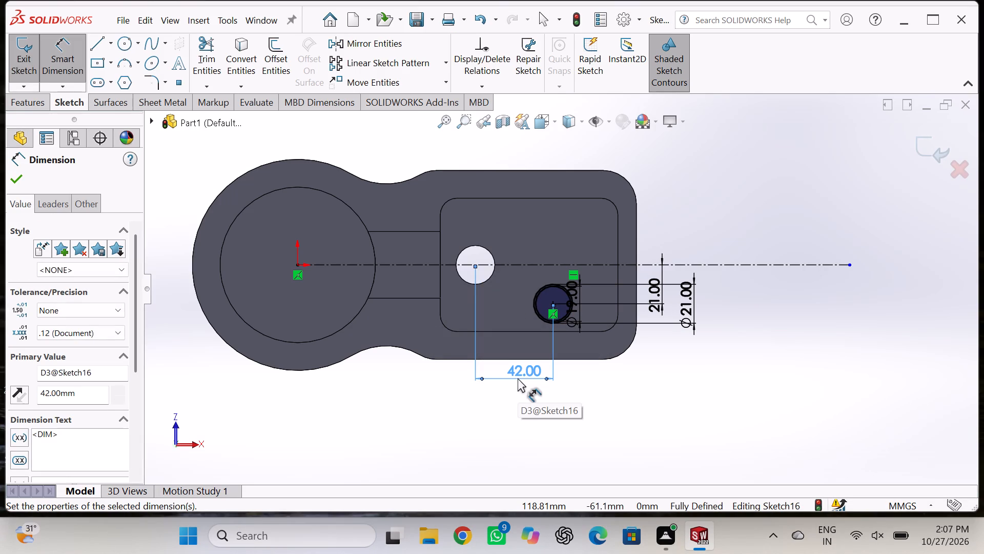
# Set the inner ring circle's diameter to 17 mm.
pyautogui.scroll(-5, 552, 310)
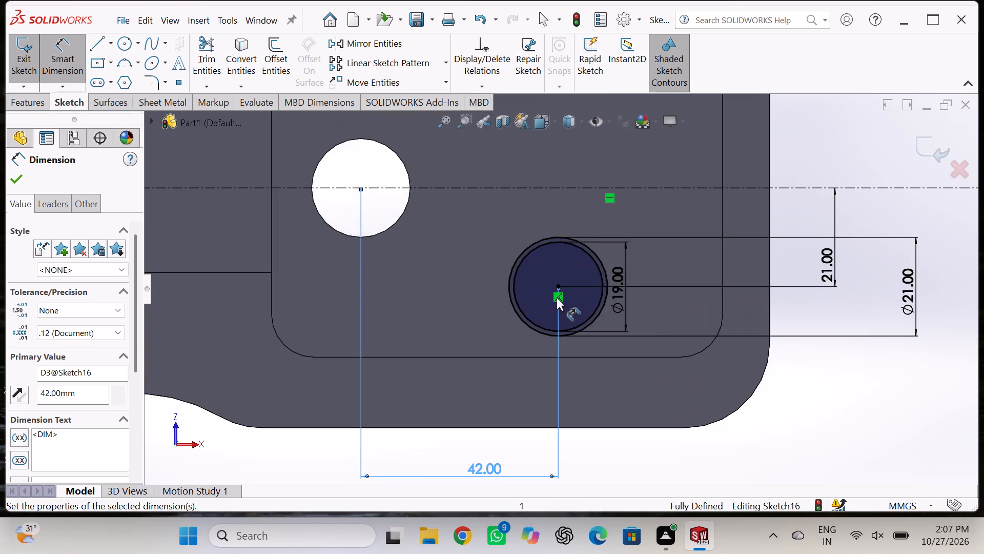
pyautogui.scroll(-3, 557, 297)
pyautogui.doubleClick(668, 285)
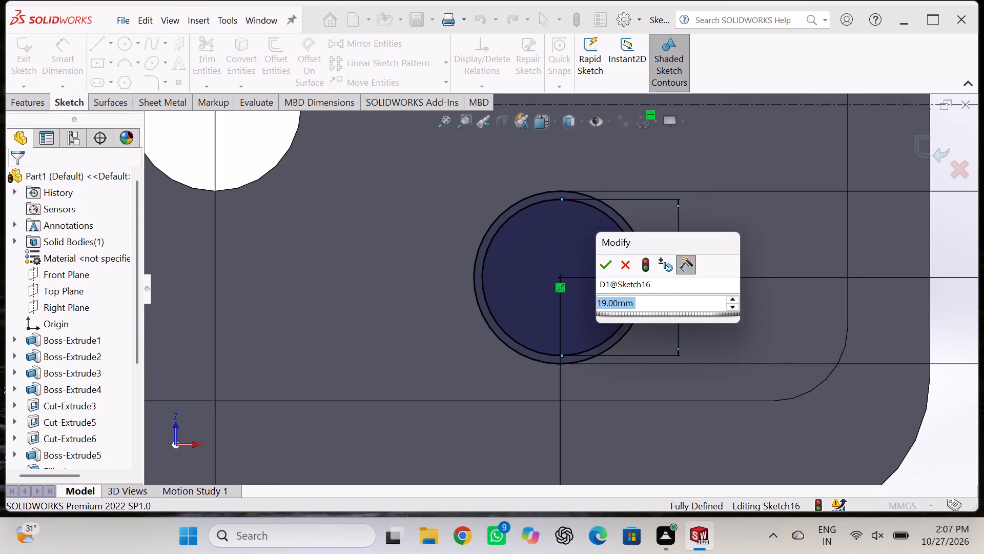
pyautogui.press('1')
pyautogui.press('7')
pyautogui.press('Return')
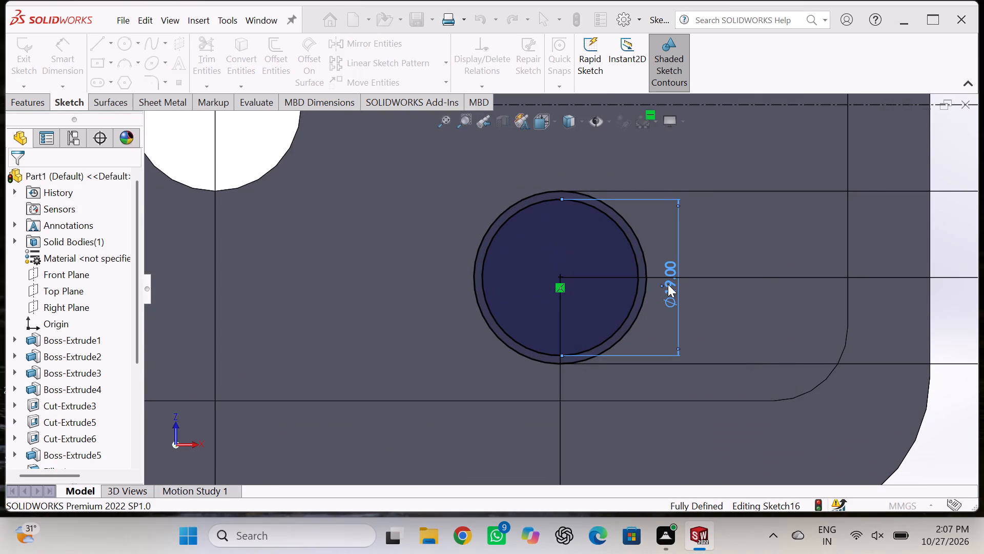
# Exit the sketch and extrude the ring profile as a blind boss with a depth of 12+15 mm.
pyautogui.scroll(8, 660, 282)
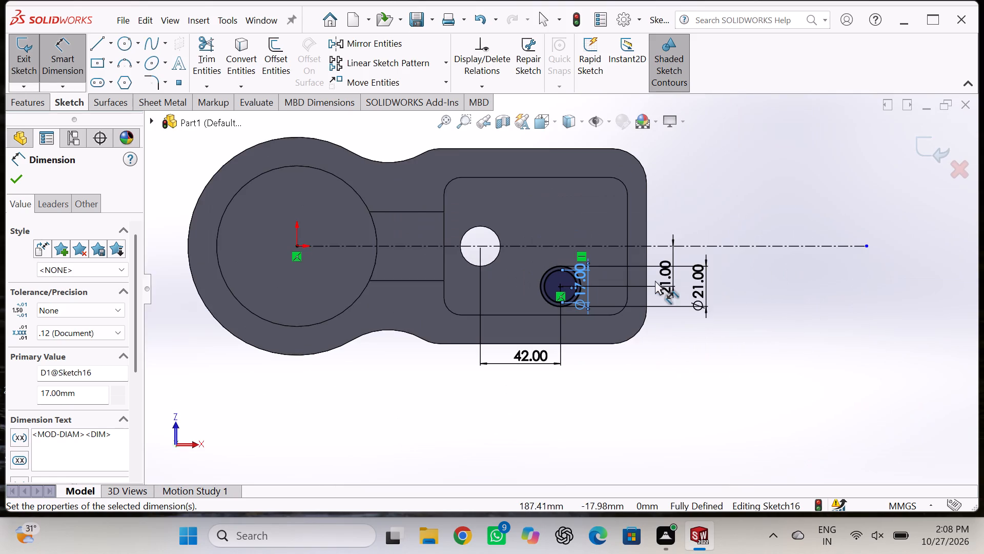
pyautogui.scroll(-1, 652, 281)
pyautogui.scroll(-1, 593, 274)
pyautogui.scroll(2, 593, 274)
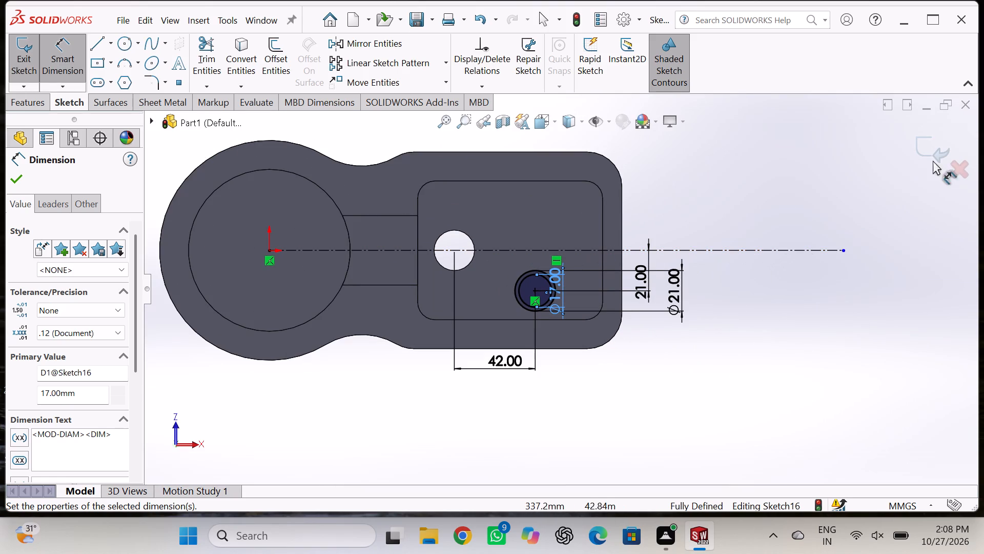
pyautogui.click(927, 147)
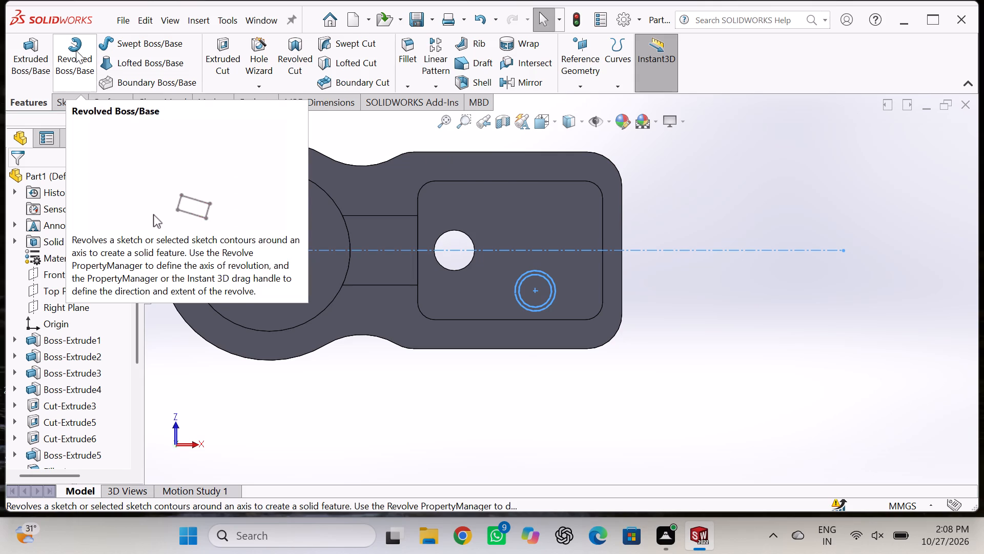
pyautogui.click(44, 60)
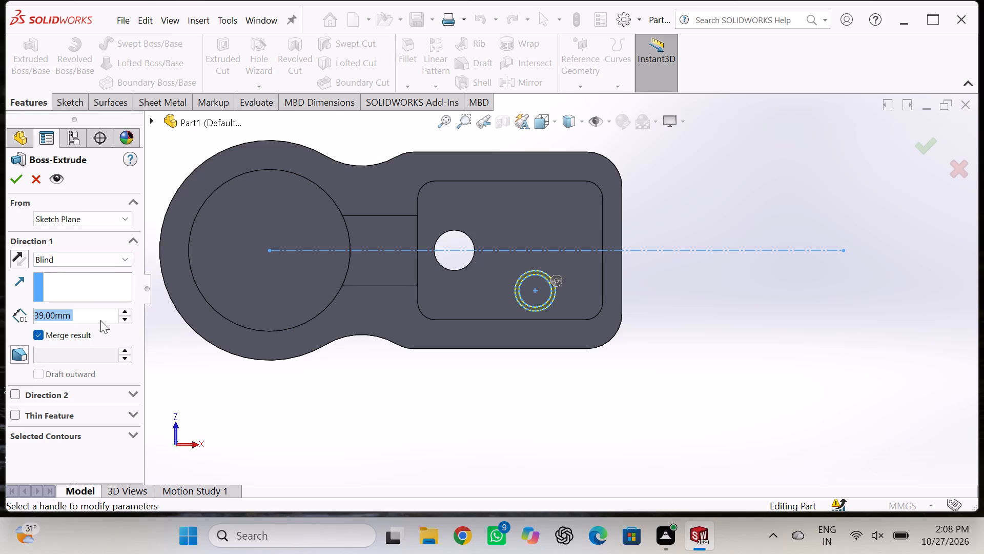
pyautogui.press('1')
pyautogui.press('2')
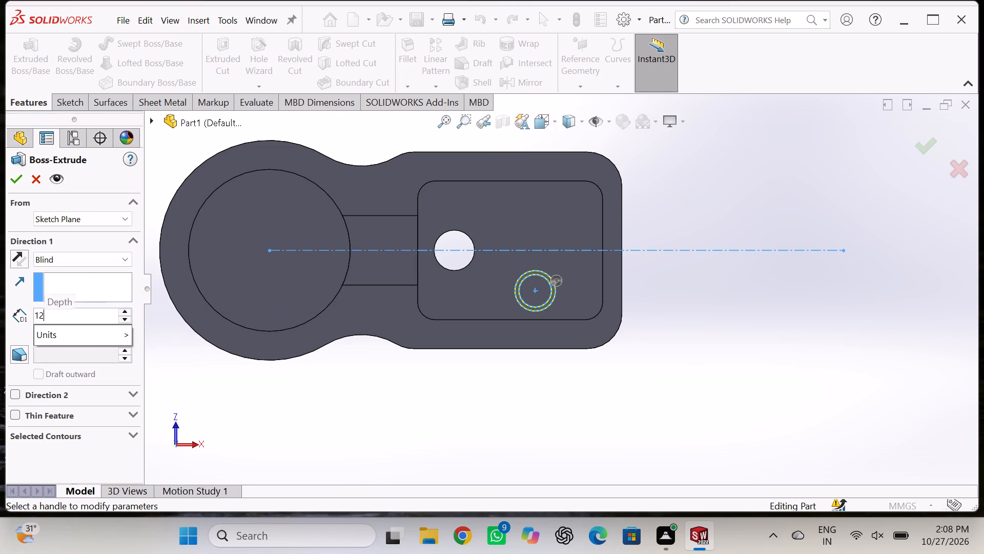
pyautogui.hotkey('shift', '+')
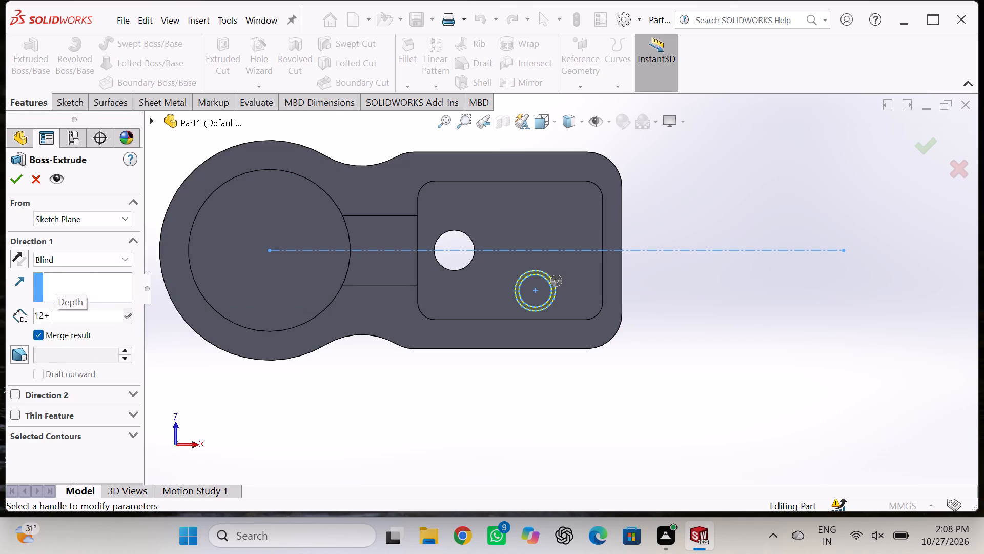
pyautogui.press('1')
pyautogui.press('5')
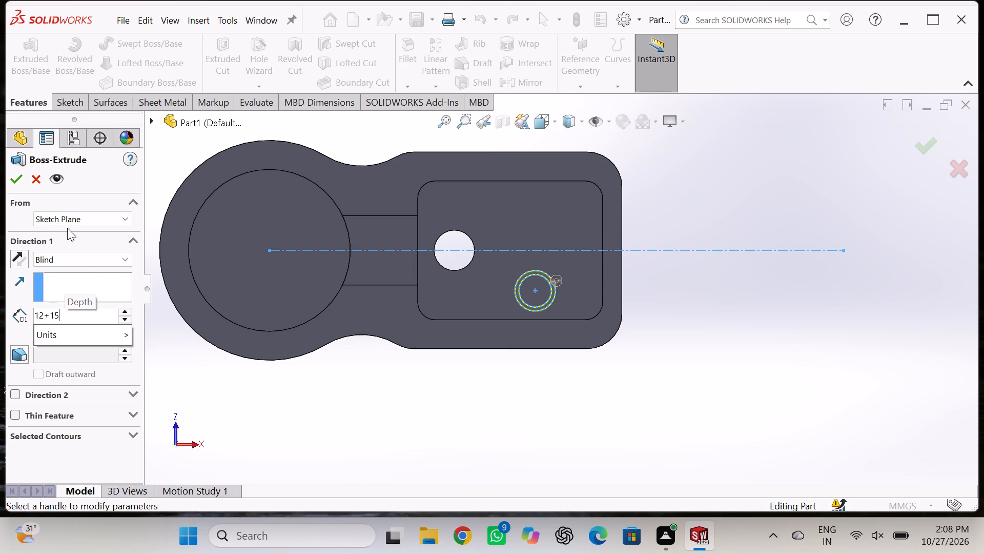
pyautogui.click(21, 182)
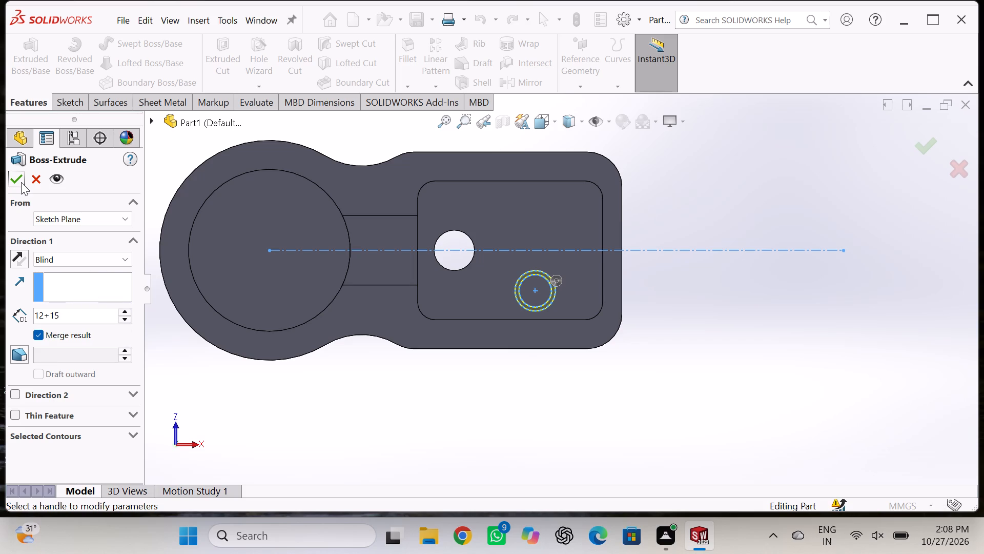
pyautogui.click(21, 182)
# Edit the new ring boss extrusion and reverse its direction so it projects away from the pocket opening.
pyautogui.moveTo(183, 140); pyautogui.dragTo(186, 154, button='middle')
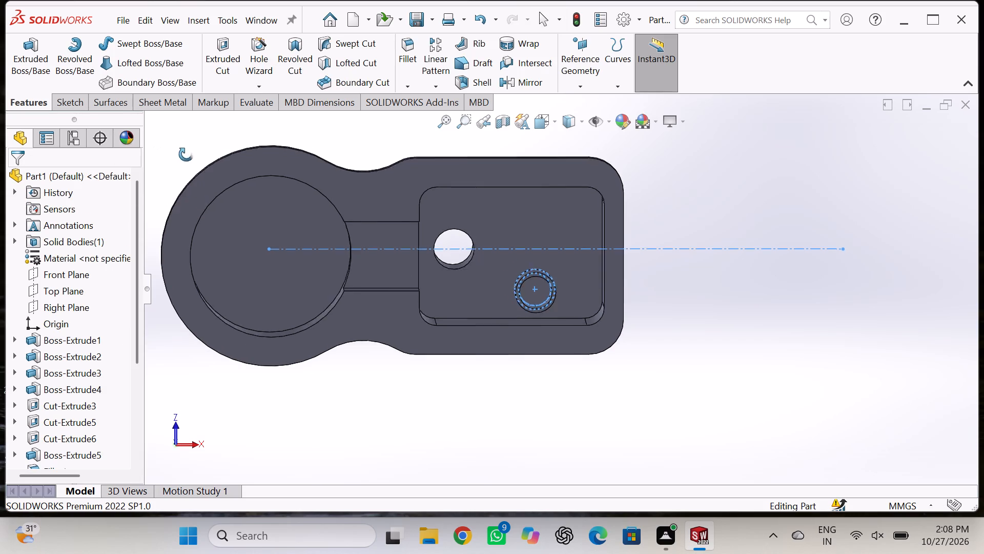
pyautogui.moveTo(186, 154); pyautogui.dragTo(194, 177, button='middle')
pyautogui.scroll(-5, 118, 273)
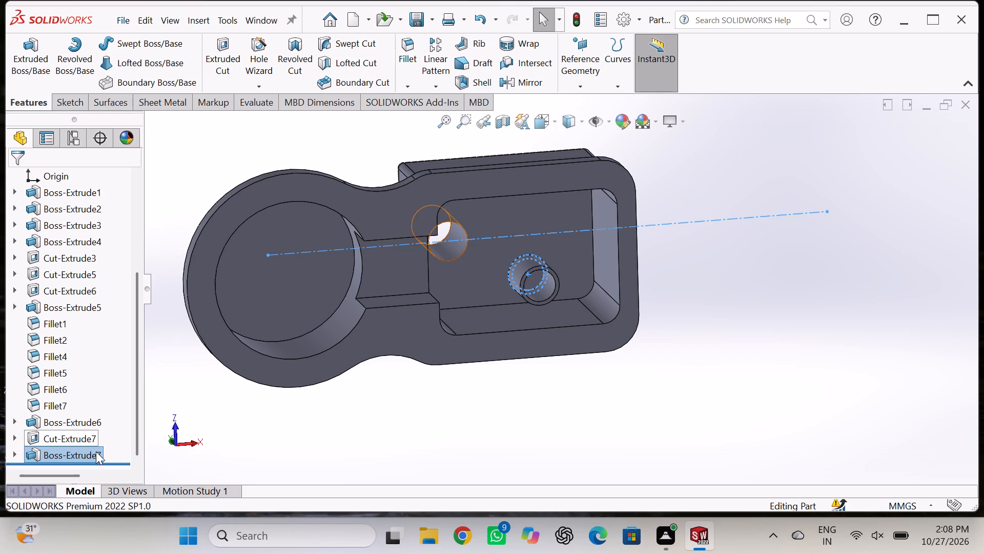
pyautogui.click(96, 451)
pyautogui.click(109, 409)
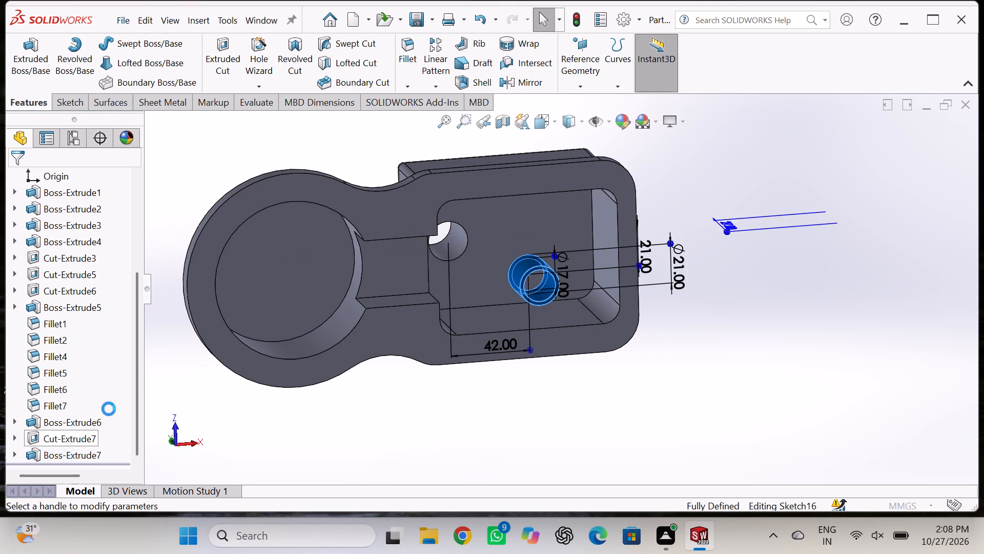
pyautogui.click(23, 258)
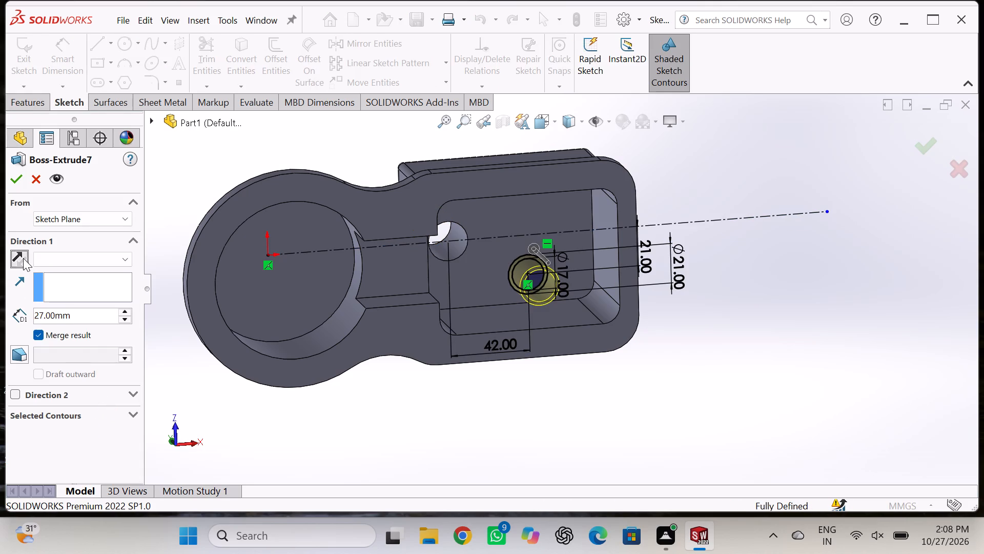
pyautogui.click(13, 178)
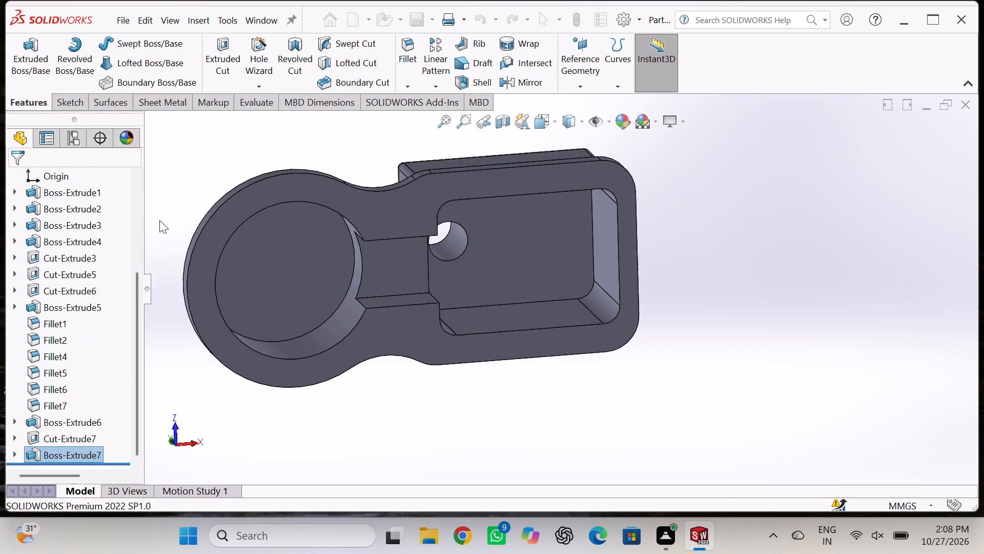
# Examine the ring boss and the rectangular boss from both the outer side and the pocket side.
pyautogui.moveTo(170, 177); pyautogui.dragTo(241, 403, button='middle')
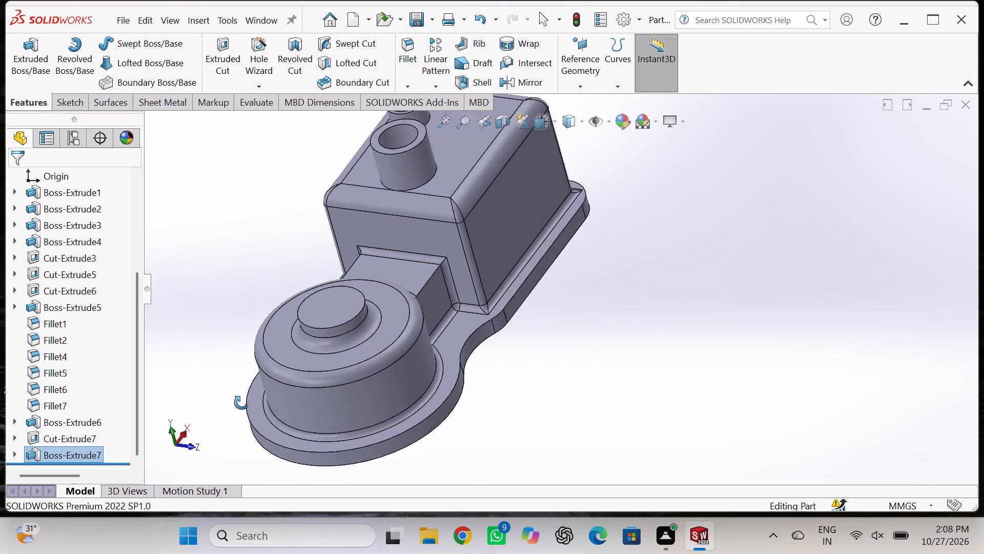
pyautogui.moveTo(241, 403); pyautogui.dragTo(257, 418, button='middle')
pyautogui.scroll(2, 334, 253)
pyautogui.moveTo(303, 206); pyautogui.dragTo(291, 279, button='middle')
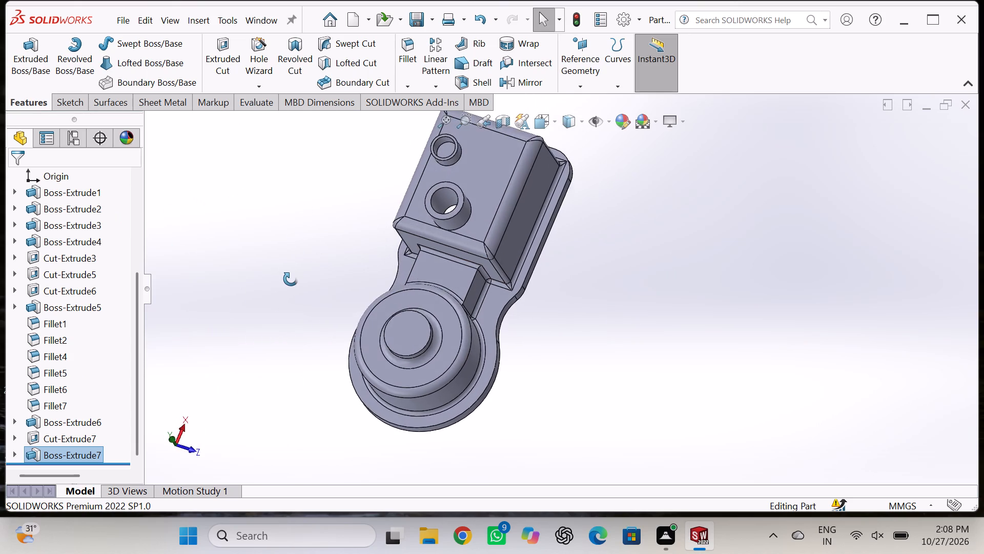
pyautogui.moveTo(291, 279); pyautogui.dragTo(241, 140, button='middle')
pyautogui.moveTo(268, 294); pyautogui.dragTo(254, 151, button='middle')
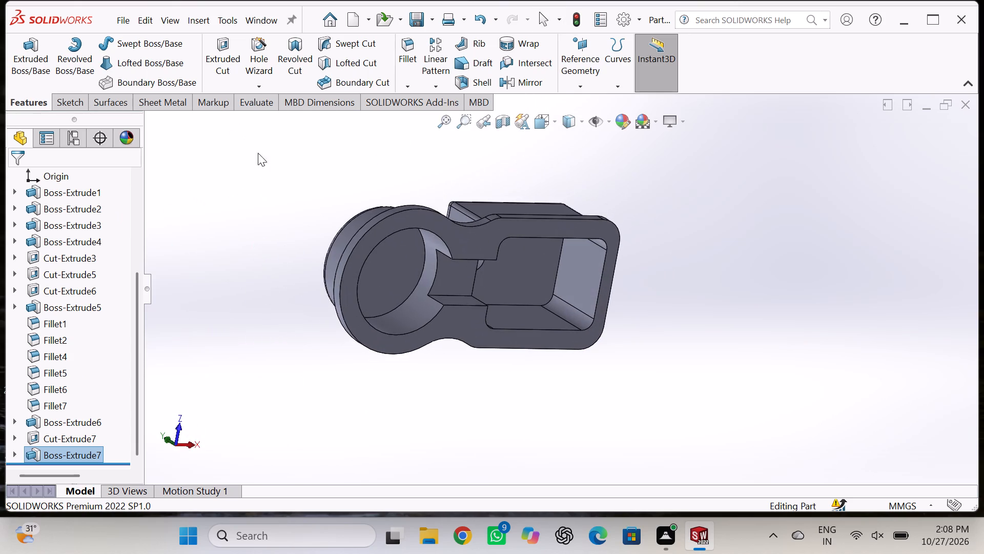
pyautogui.moveTo(320, 272); pyautogui.dragTo(320, 449, button='middle')
pyautogui.moveTo(235, 227); pyautogui.dragTo(281, 309, button='middle')
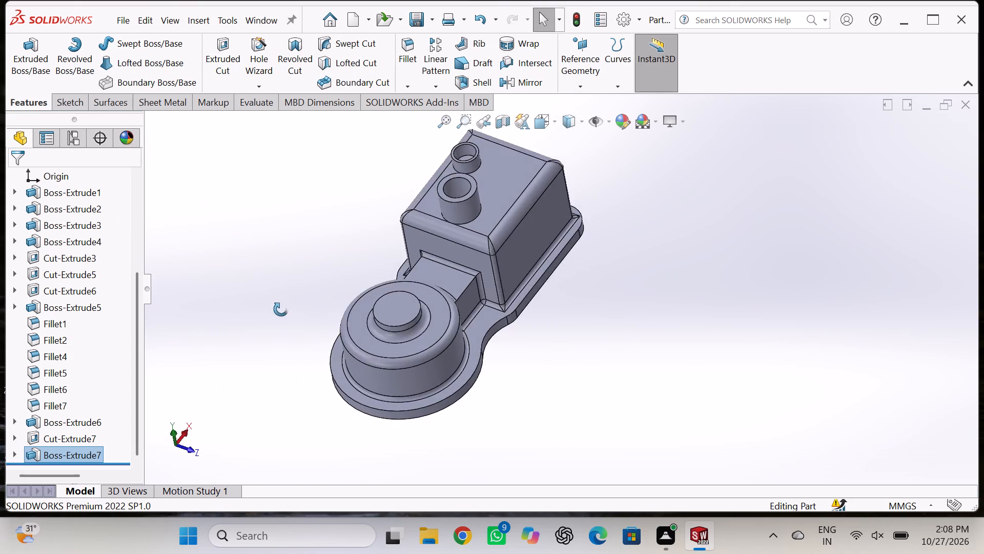
pyautogui.moveTo(281, 309); pyautogui.dragTo(290, 351, button='middle')
pyautogui.scroll(-5, 467, 148)
pyautogui.moveTo(326, 181); pyautogui.dragTo(324, 182, button='middle')
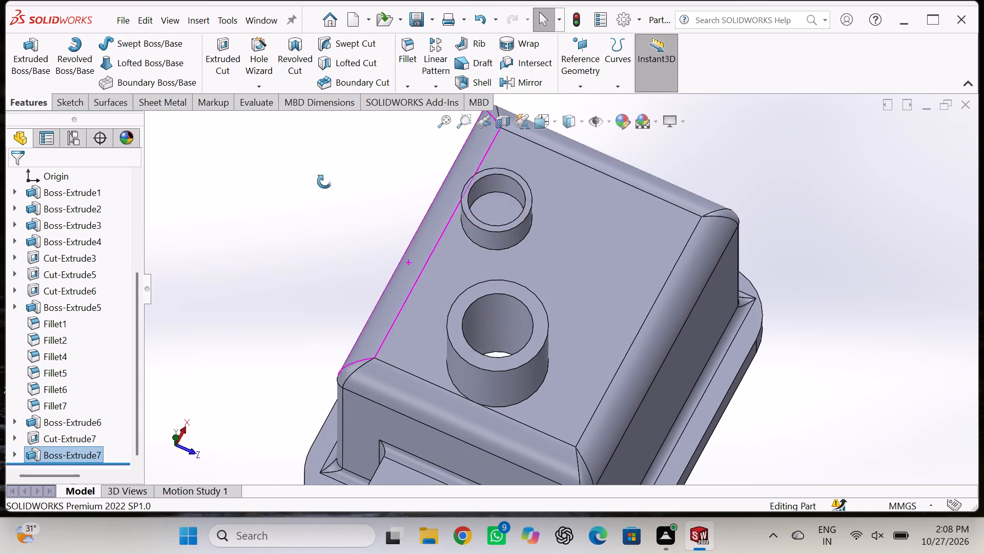
pyautogui.moveTo(324, 182); pyautogui.dragTo(323, 222, button='middle')
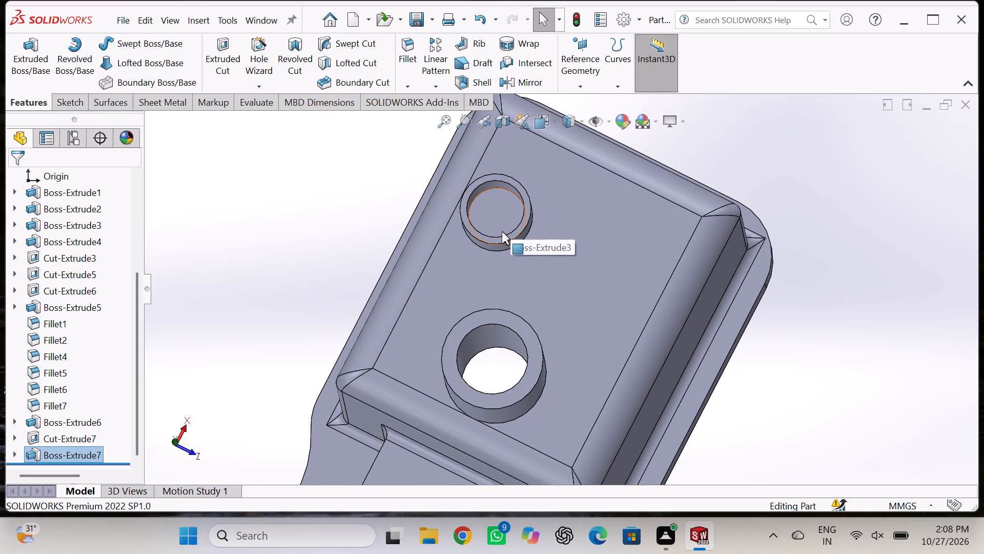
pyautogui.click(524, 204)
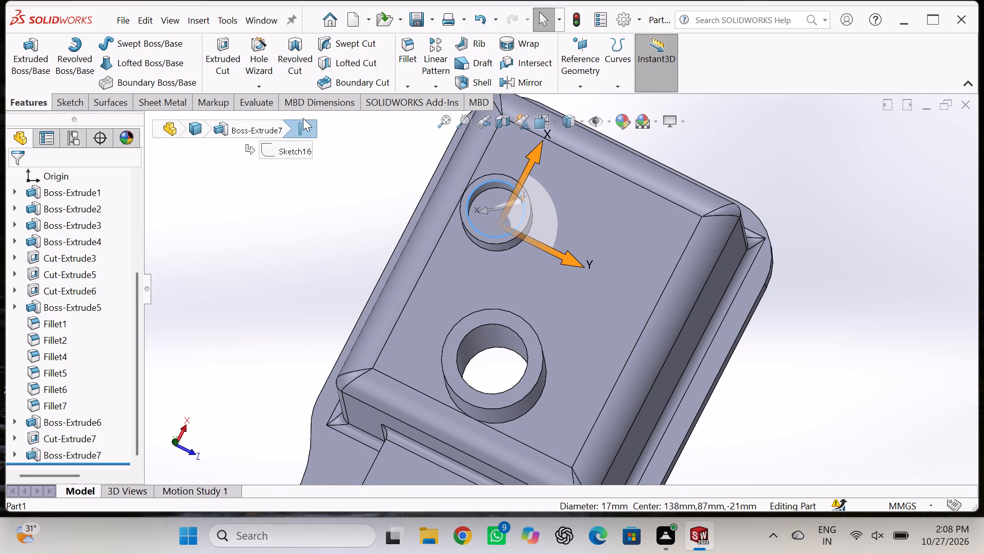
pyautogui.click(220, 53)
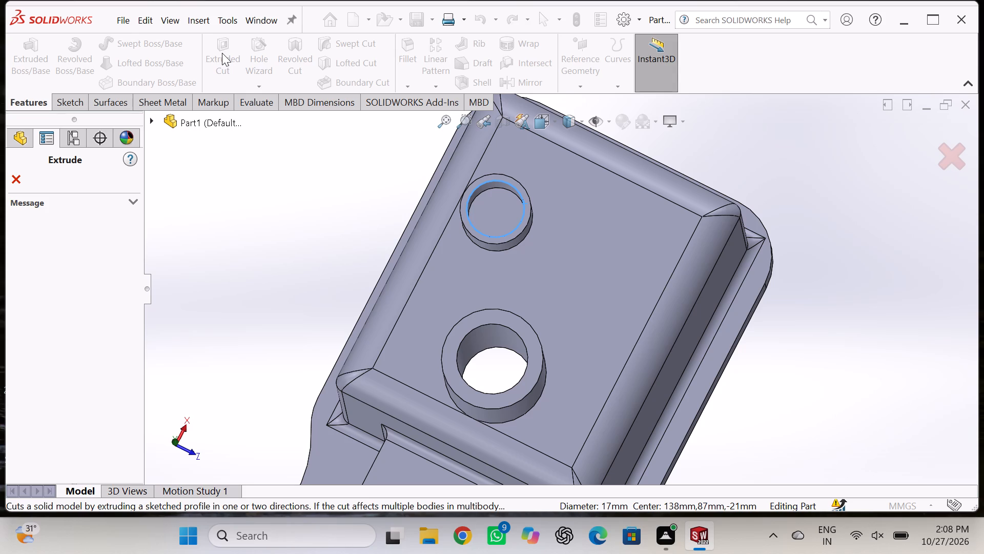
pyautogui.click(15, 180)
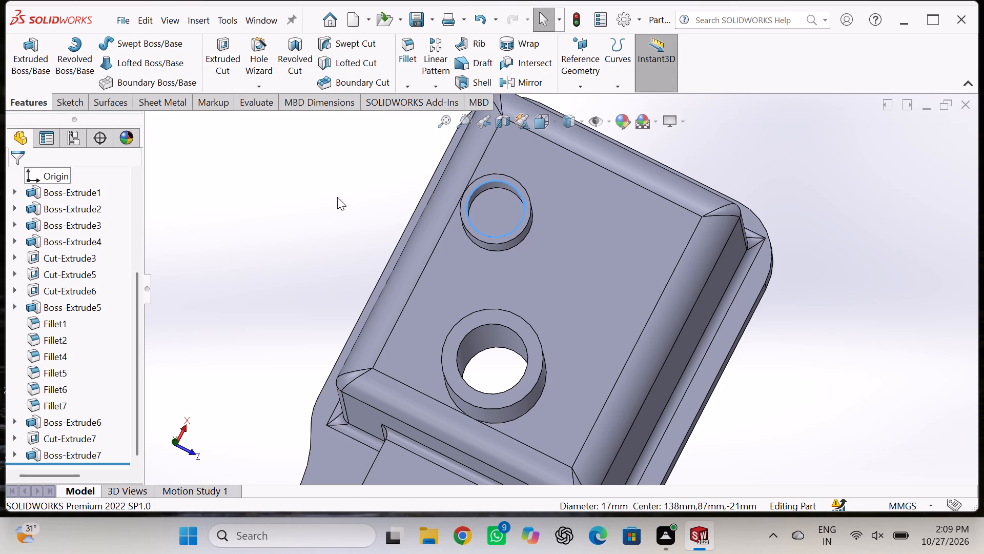
# Start a sketch on the second ring boss's end face, convert its inner 17 mm circular edge, and exit the sketch.
pyautogui.click(585, 243)
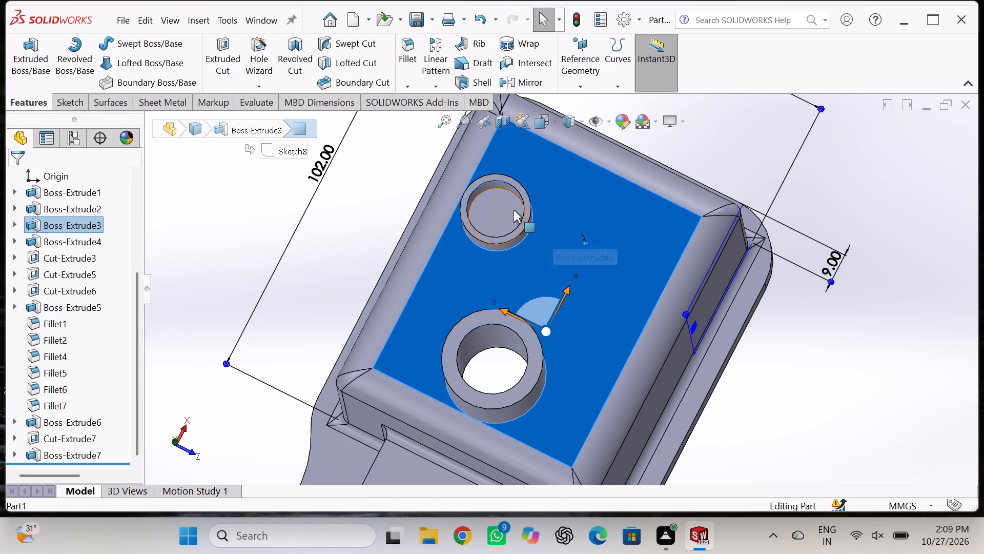
pyautogui.click(741, 121)
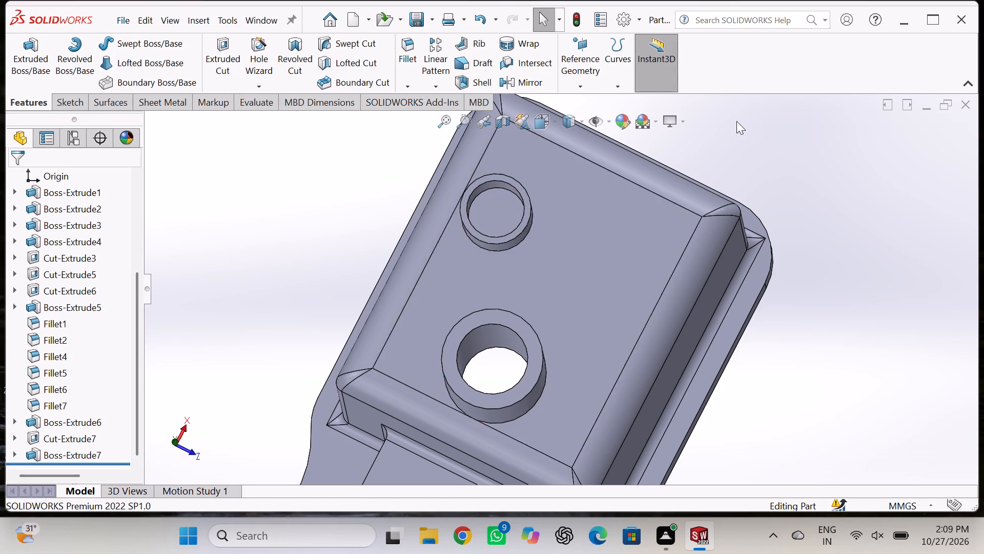
pyautogui.click(527, 219)
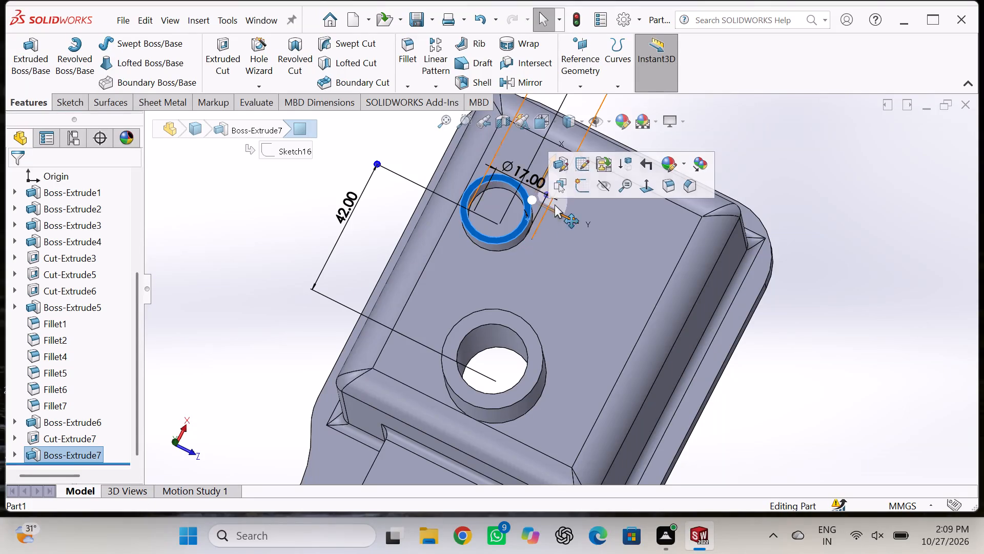
pyautogui.click(578, 184)
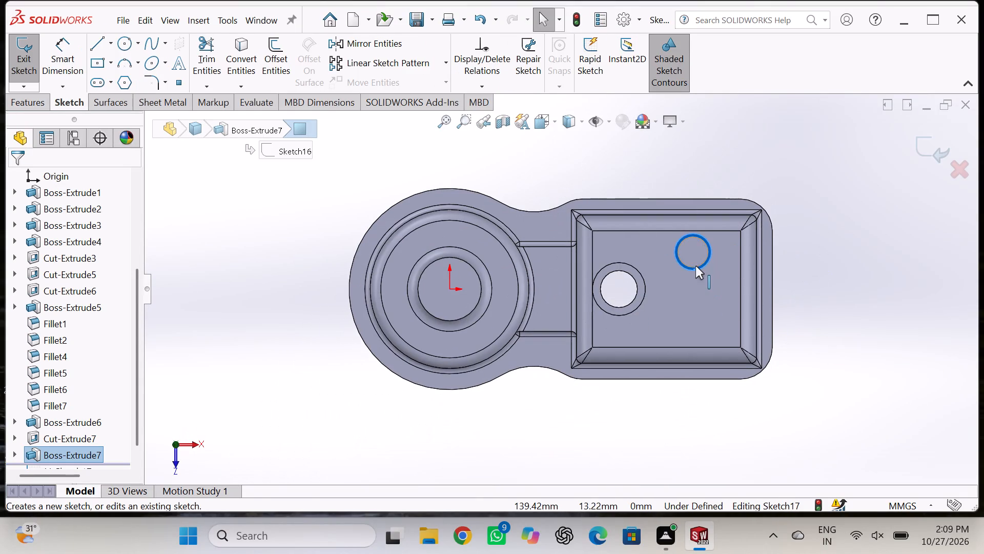
pyautogui.scroll(-5, 695, 266)
pyautogui.click(675, 244)
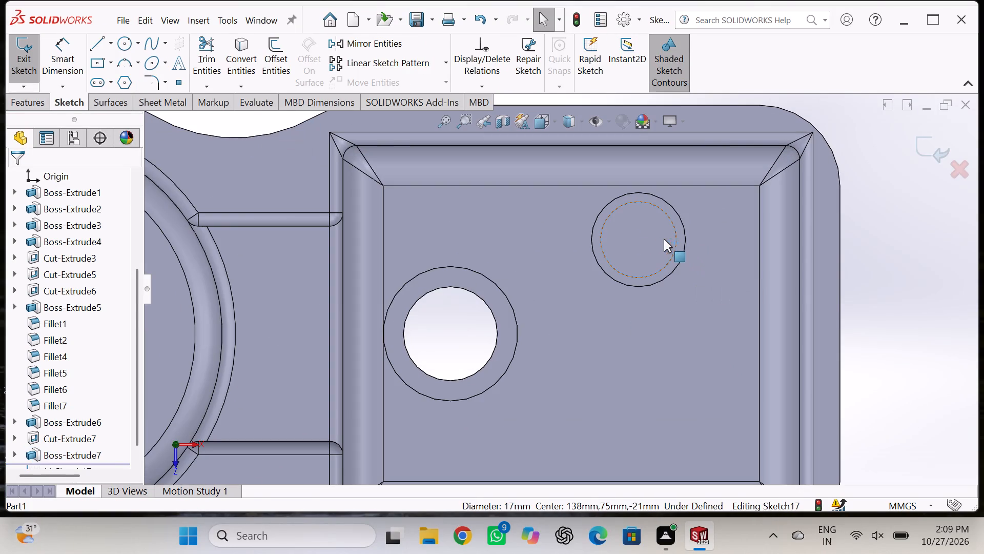
pyautogui.click(248, 58)
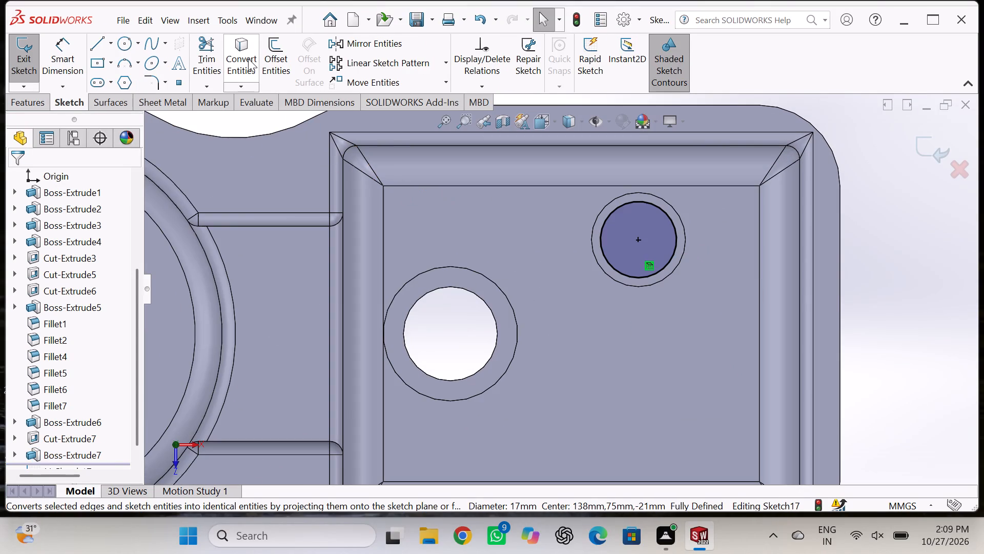
pyautogui.click(933, 157)
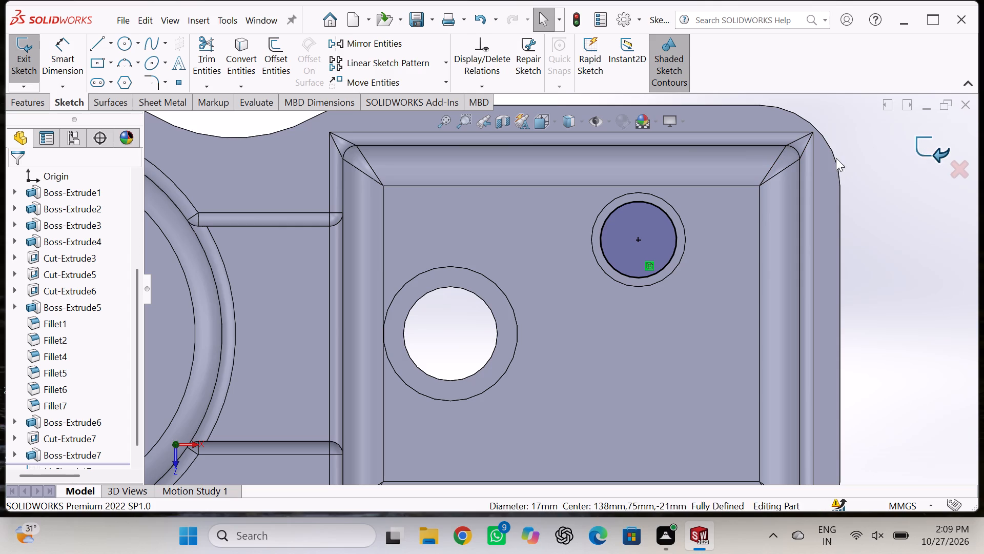
# Extrude-cut the 17 mm circle with the Up To Next end condition to open the ring boss's bore.
pyautogui.click(232, 61)
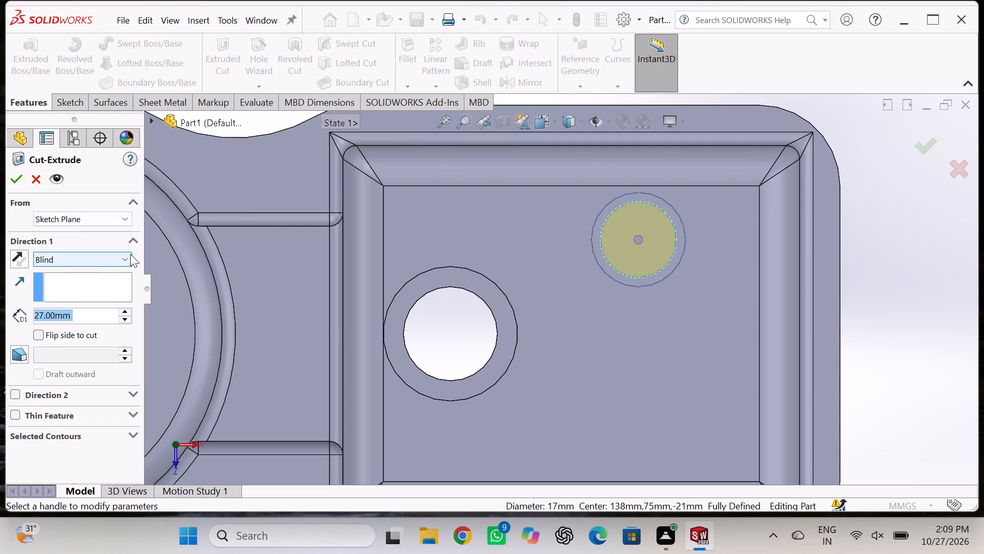
pyautogui.click(126, 259)
pyautogui.click(109, 304)
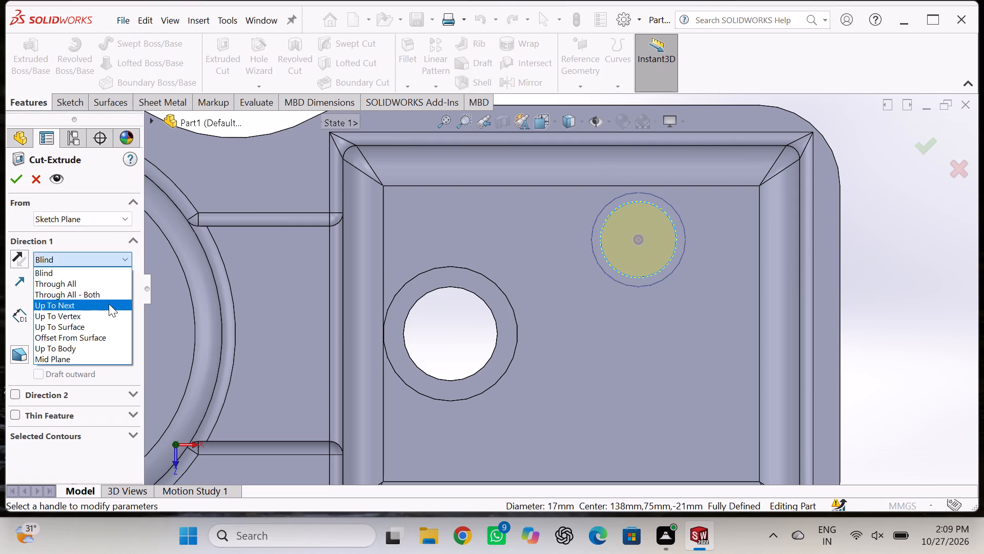
pyautogui.click(14, 184)
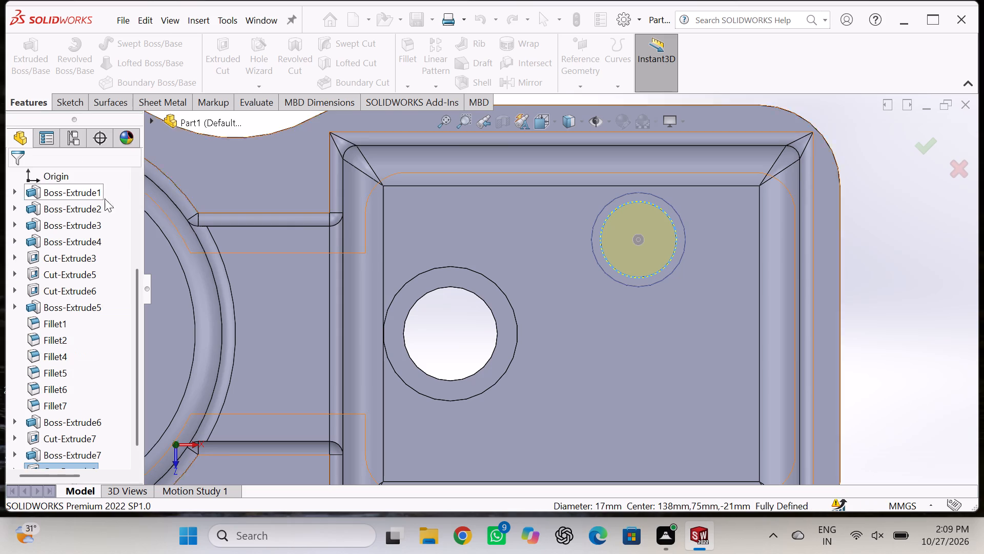
# Examine the new bore through the rectangular boss from the outer side and the pocket side.
pyautogui.scroll(5, 288, 230)
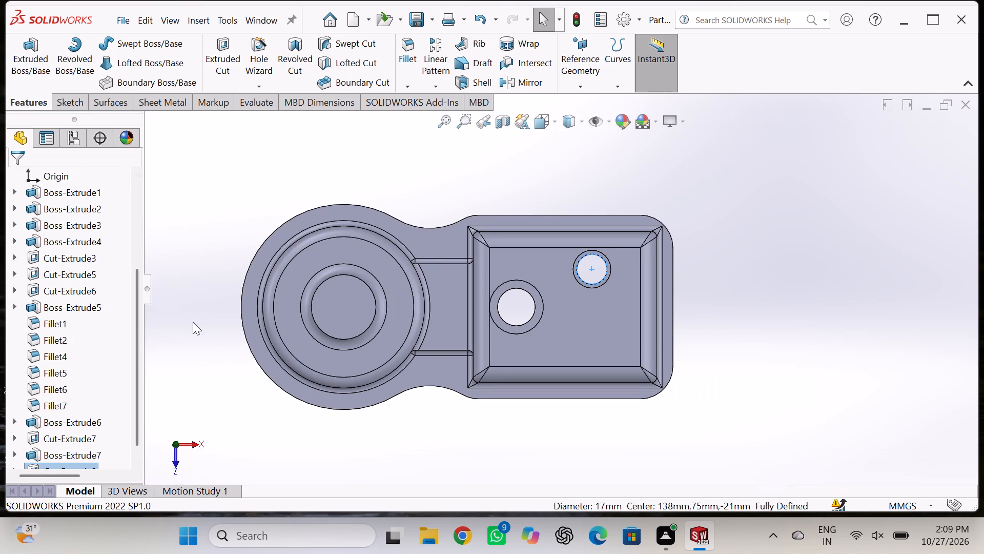
pyautogui.moveTo(195, 318); pyautogui.dragTo(193, 207, button='middle')
pyautogui.moveTo(196, 318); pyautogui.dragTo(186, 202, button='middle')
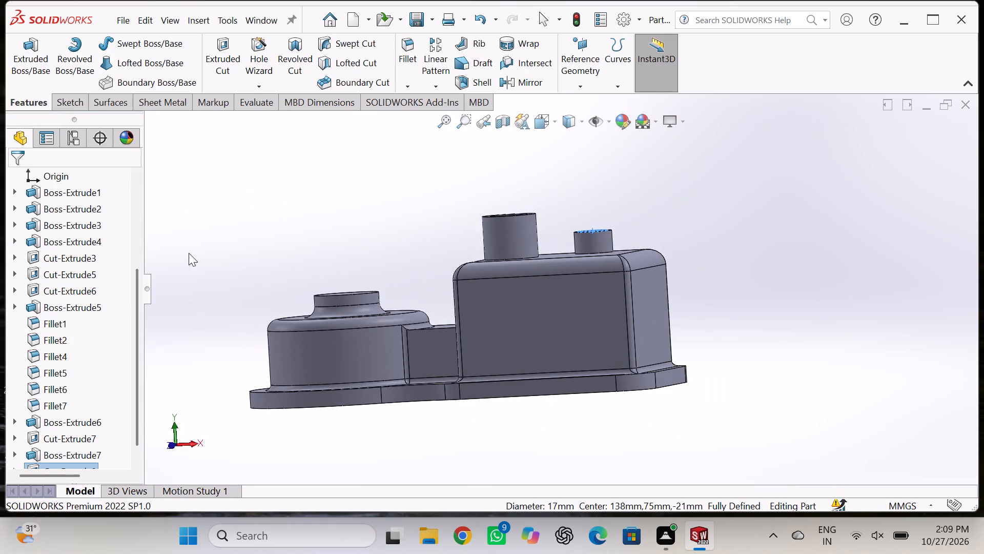
pyautogui.scroll(1, 185, 322)
pyautogui.moveTo(185, 322); pyautogui.dragTo(181, 169, button='middle')
pyautogui.moveTo(184, 290); pyautogui.dragTo(180, 193, button='middle')
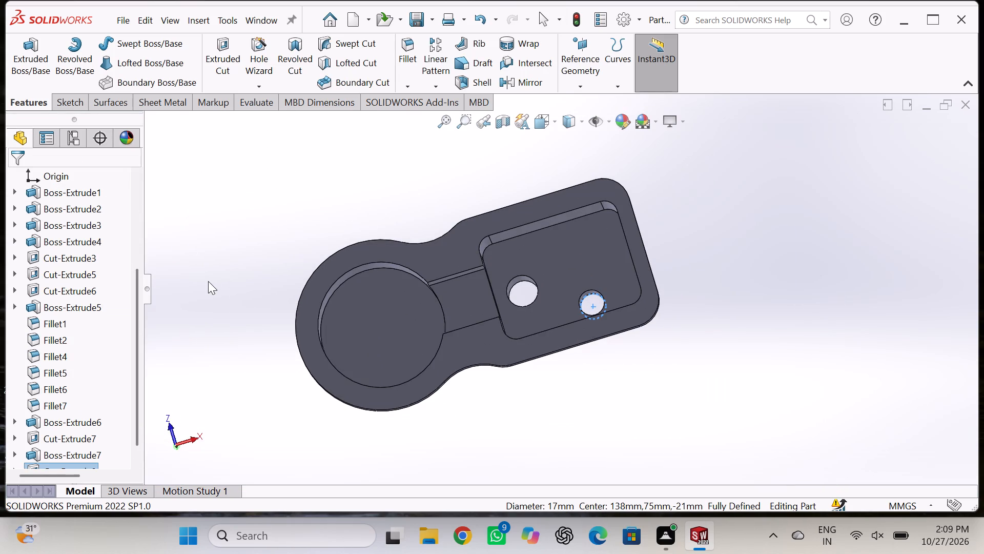
pyautogui.moveTo(208, 281); pyautogui.dragTo(242, 225, button='middle')
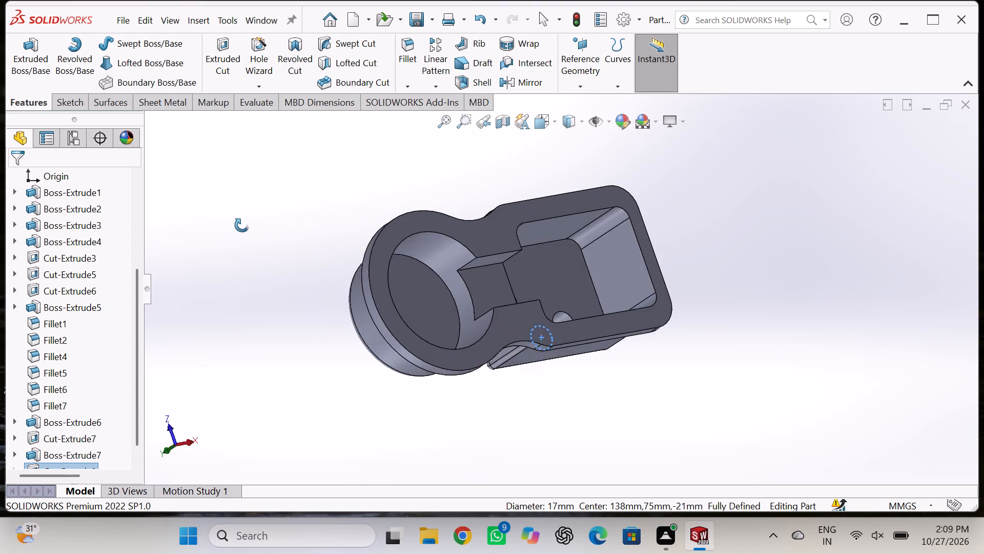
pyautogui.moveTo(242, 225); pyautogui.dragTo(243, 306, button='middle')
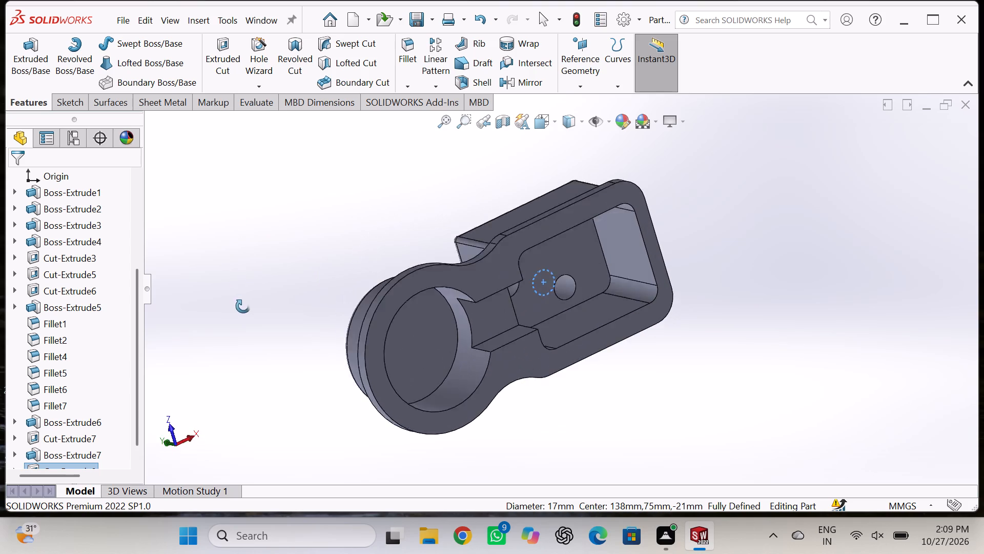
pyautogui.moveTo(243, 306); pyautogui.dragTo(253, 397, button='middle')
pyautogui.moveTo(309, 236); pyautogui.dragTo(400, 394, button='middle')
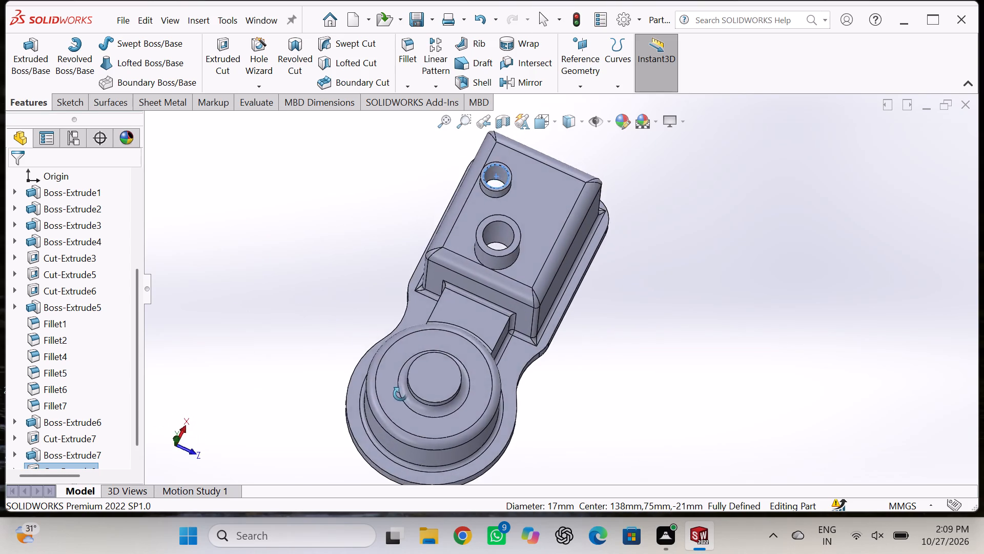
pyautogui.moveTo(400, 394); pyautogui.dragTo(384, 319, button='middle')
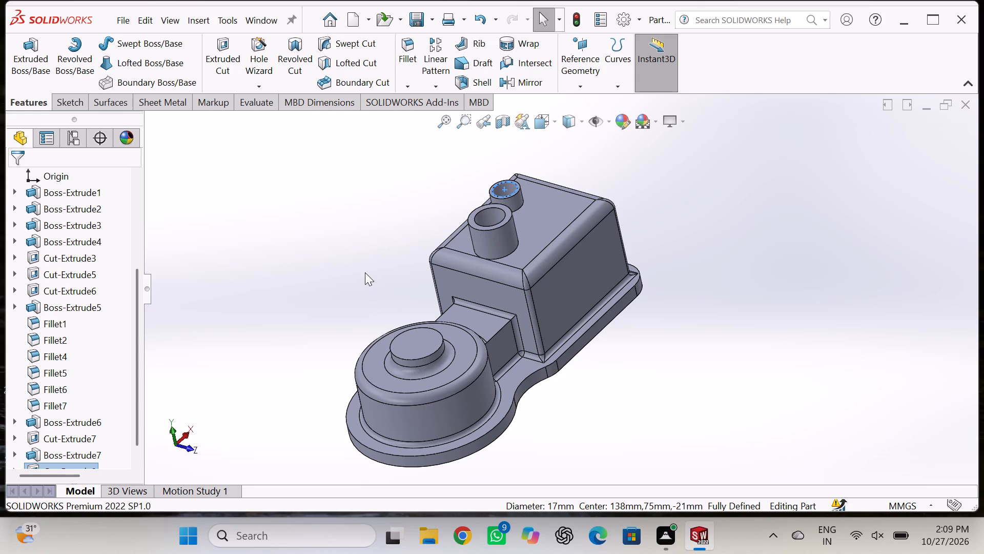
# On the rectangular boss's long side face, sketch a horizontal straight slot about 28.5 mm between arc centres and 27.3 mm wide.
pyautogui.click(588, 287)
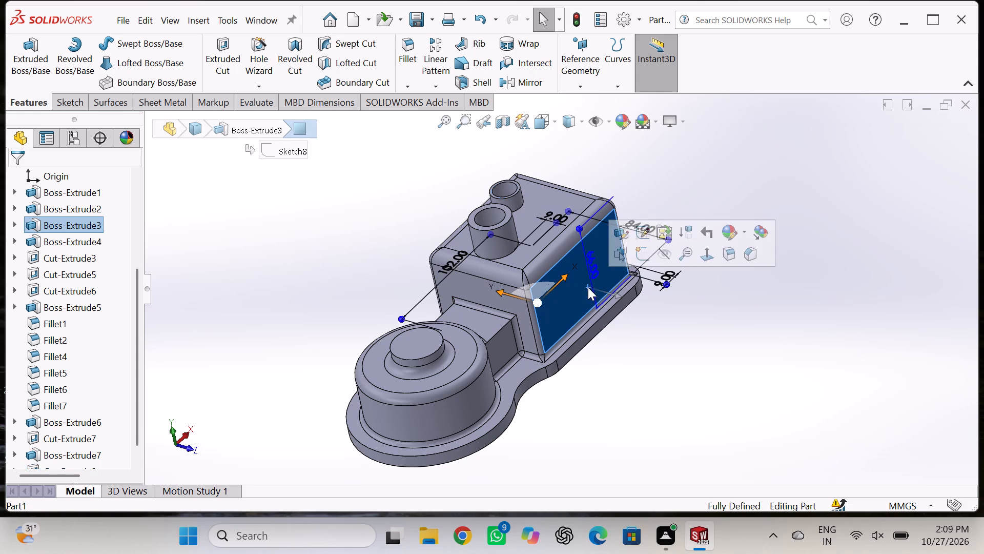
pyautogui.click(636, 248)
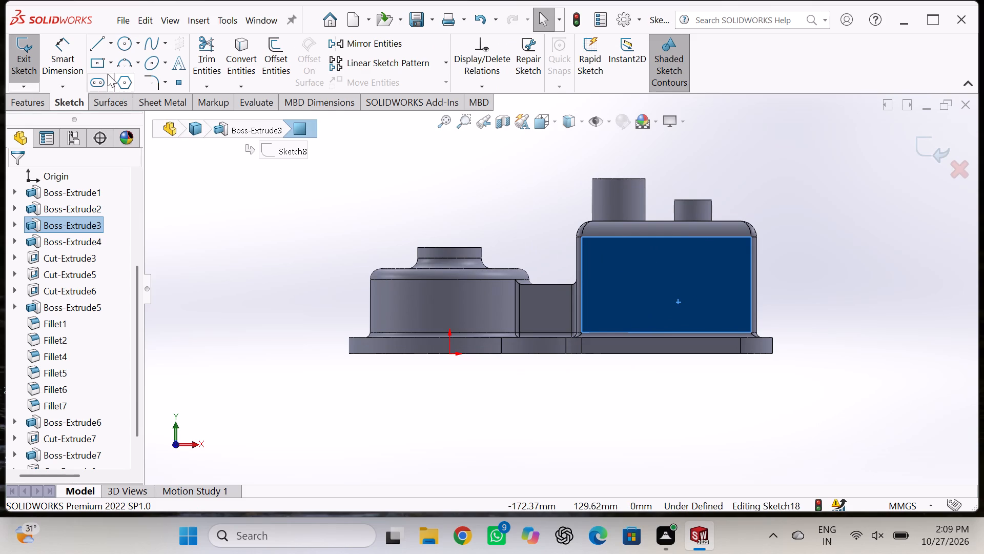
pyautogui.click(98, 82)
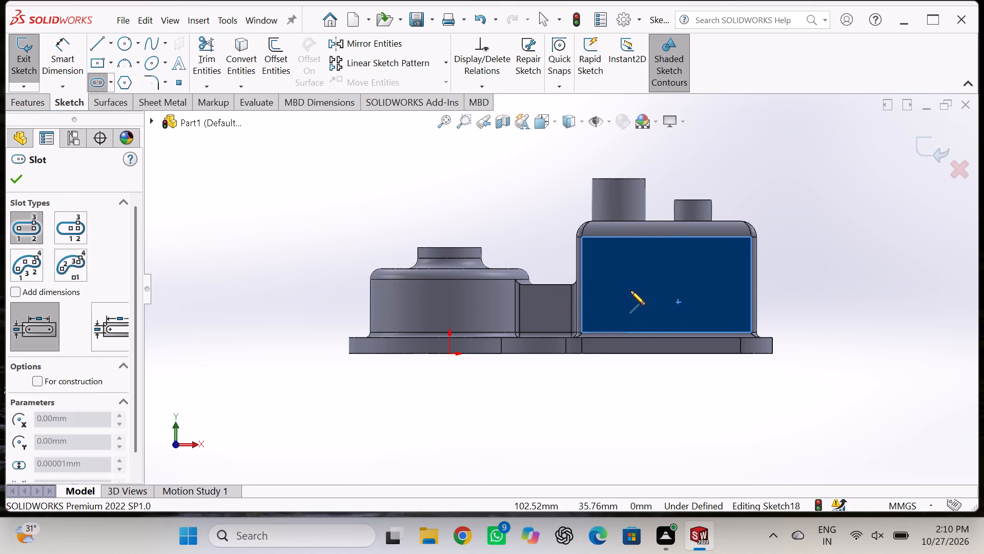
pyautogui.click(659, 287)
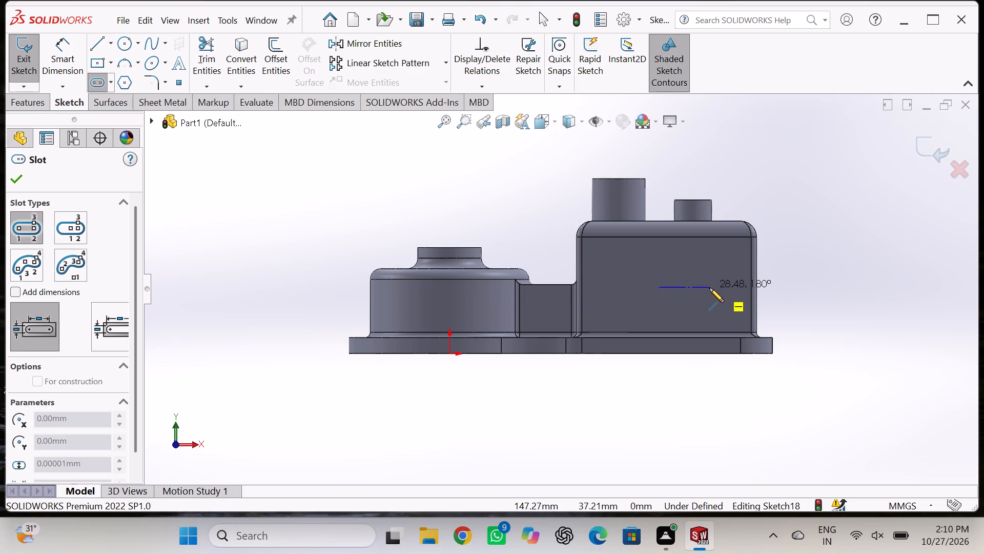
pyautogui.click(709, 288)
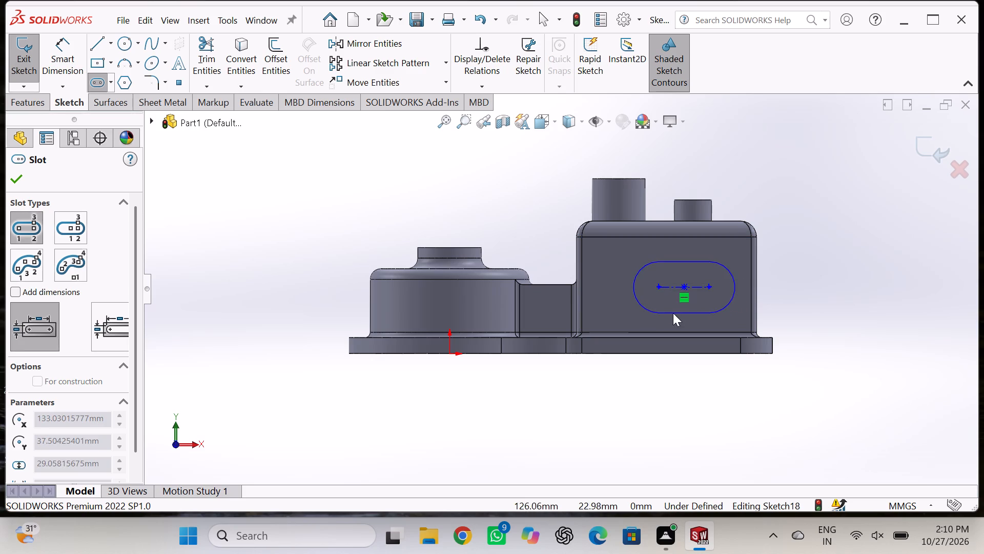
pyautogui.click(708, 311)
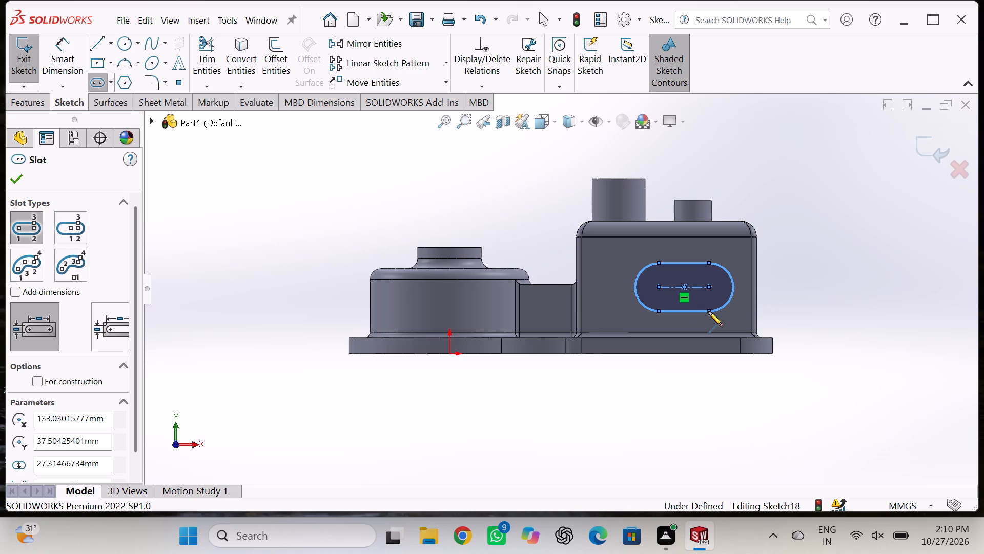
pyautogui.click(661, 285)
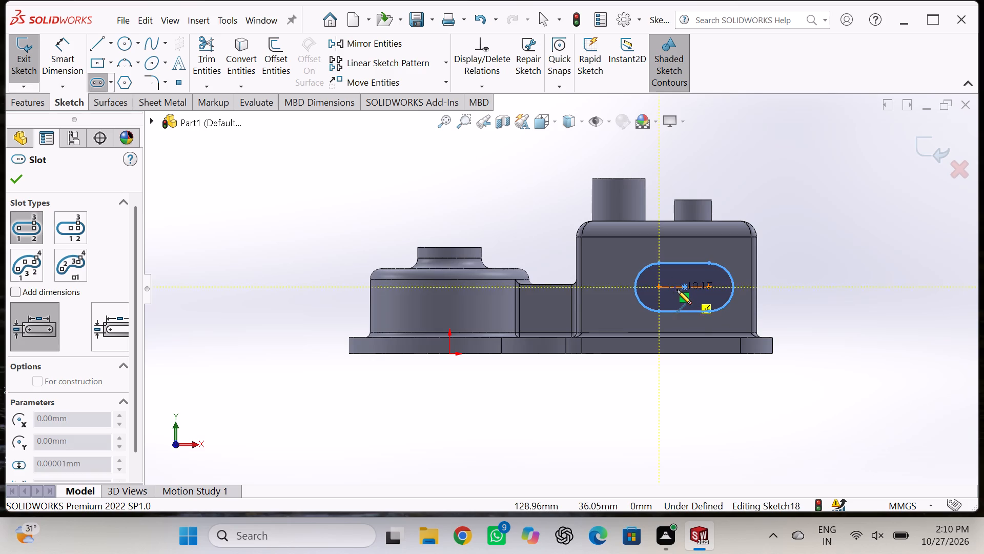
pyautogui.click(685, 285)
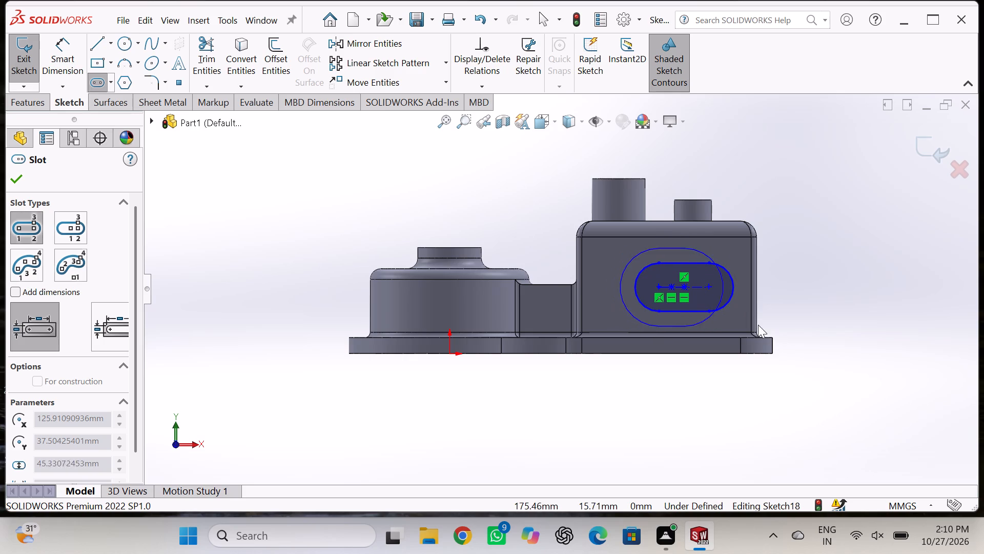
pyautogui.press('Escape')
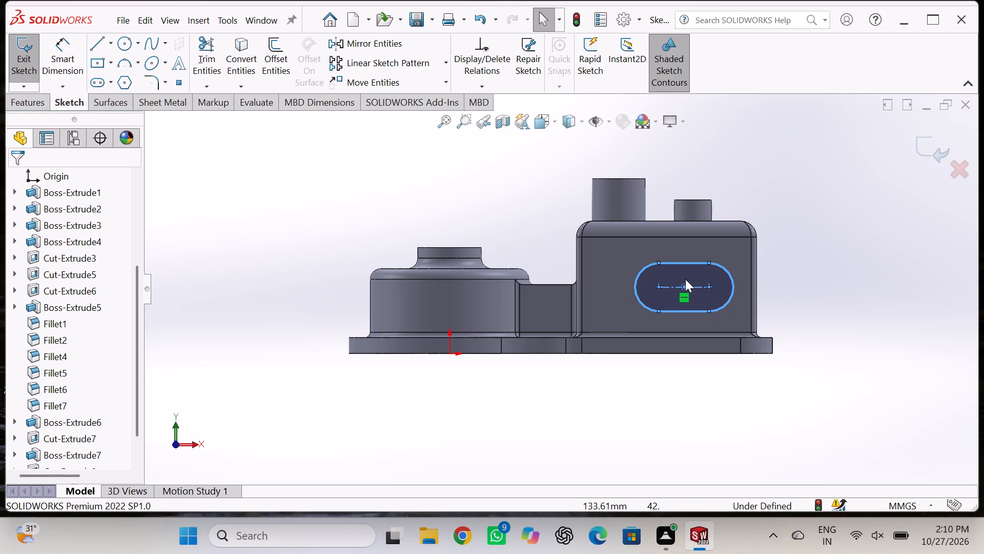
# Offset the slot profile outward by 10 mm with dimensions added.
pyautogui.click(274, 58)
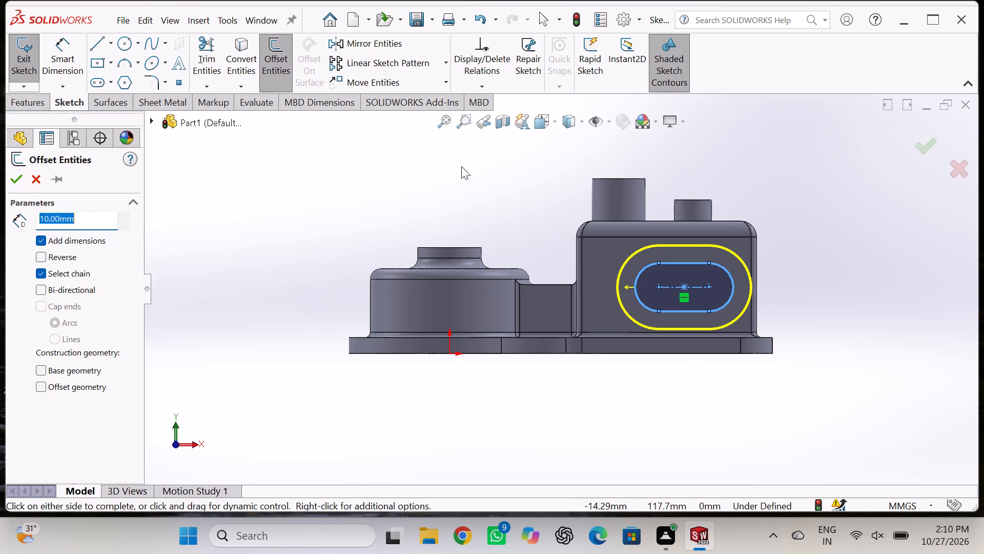
pyautogui.click(864, 245)
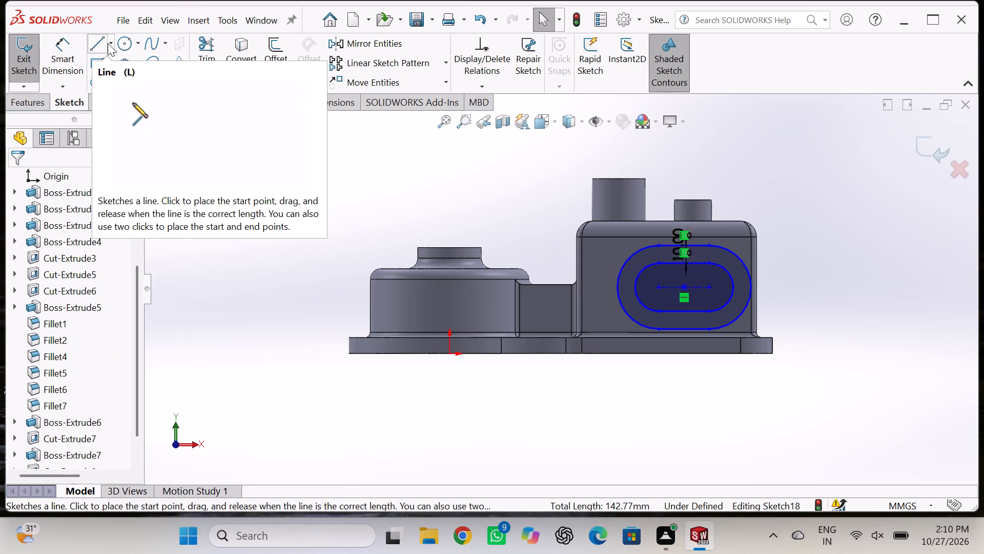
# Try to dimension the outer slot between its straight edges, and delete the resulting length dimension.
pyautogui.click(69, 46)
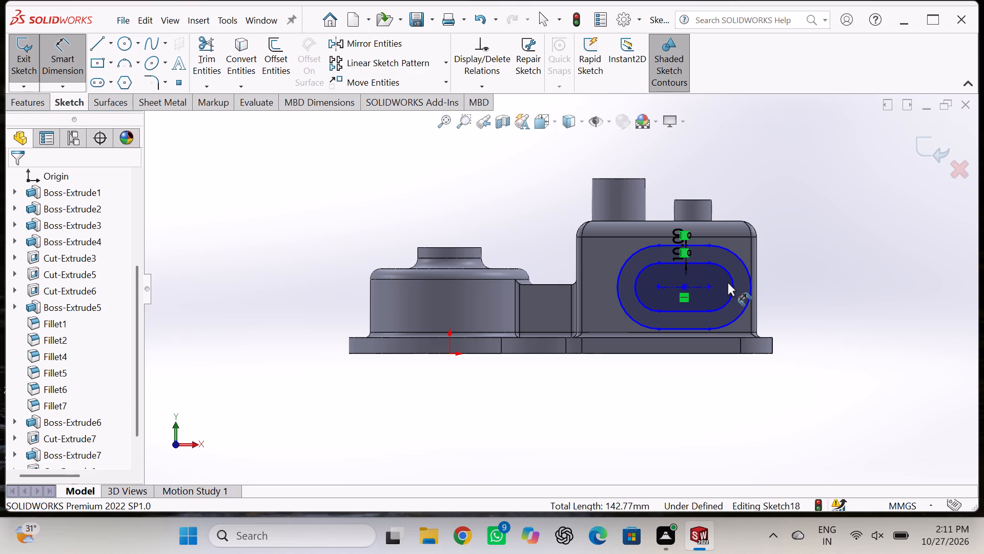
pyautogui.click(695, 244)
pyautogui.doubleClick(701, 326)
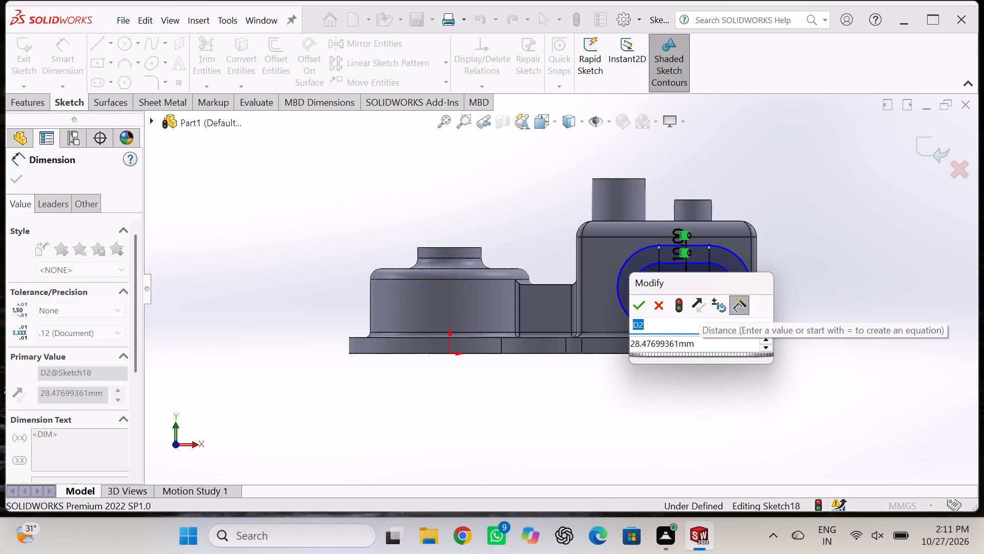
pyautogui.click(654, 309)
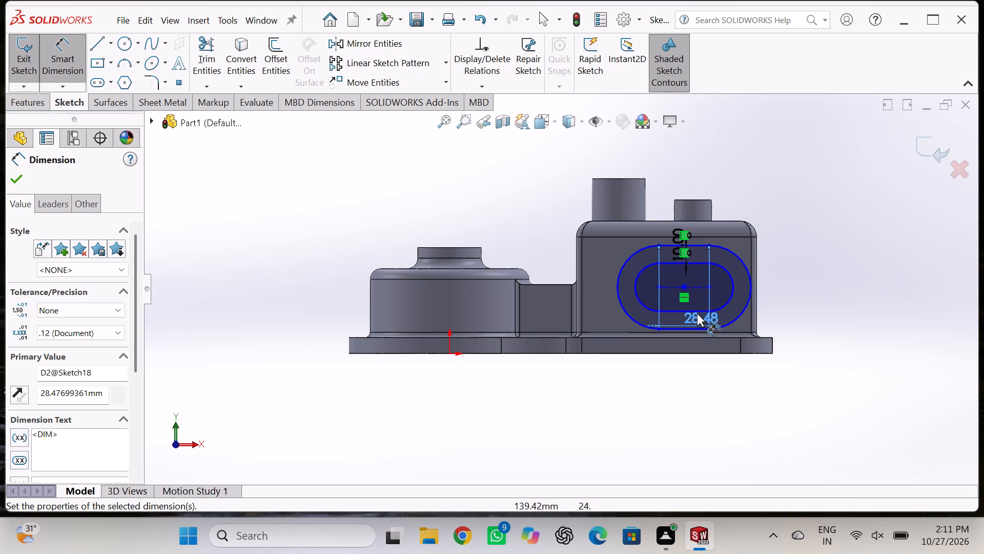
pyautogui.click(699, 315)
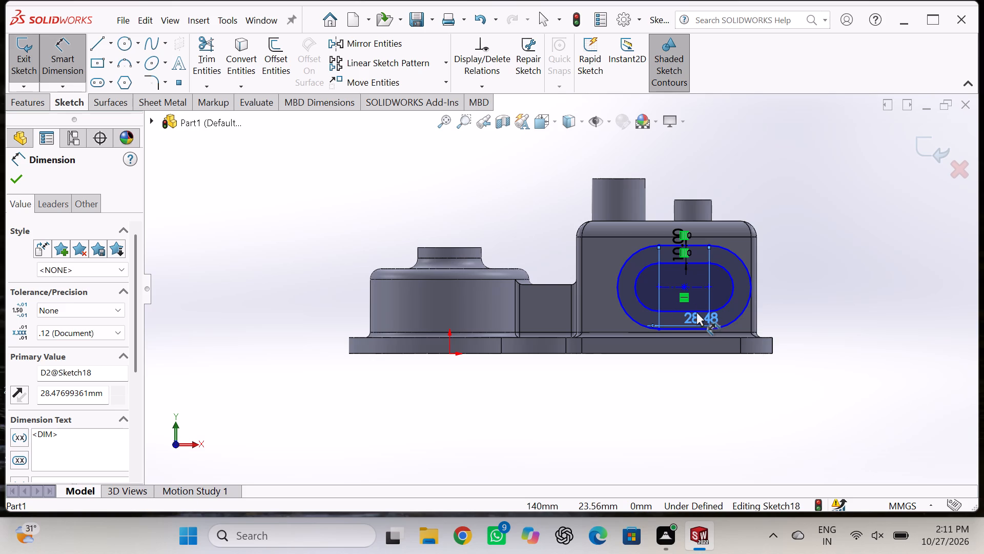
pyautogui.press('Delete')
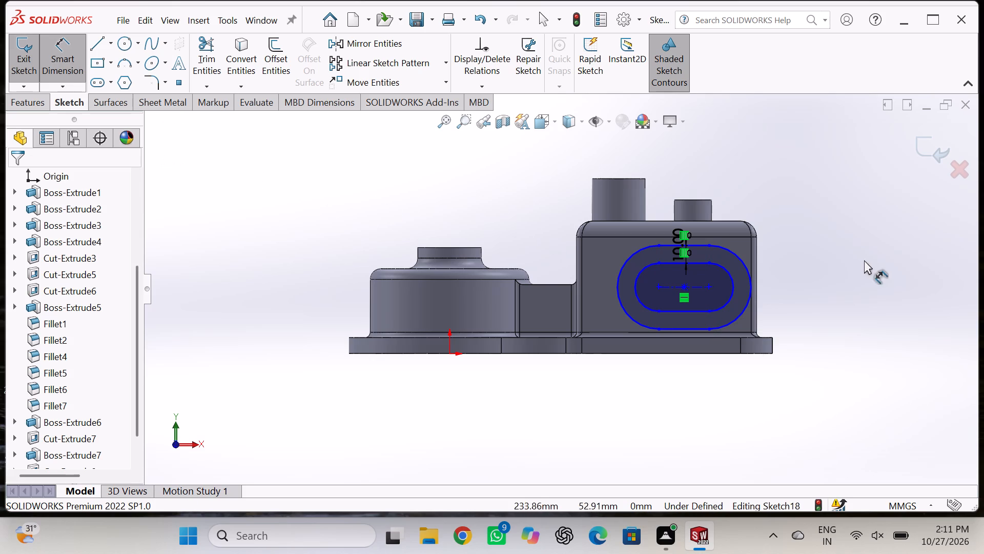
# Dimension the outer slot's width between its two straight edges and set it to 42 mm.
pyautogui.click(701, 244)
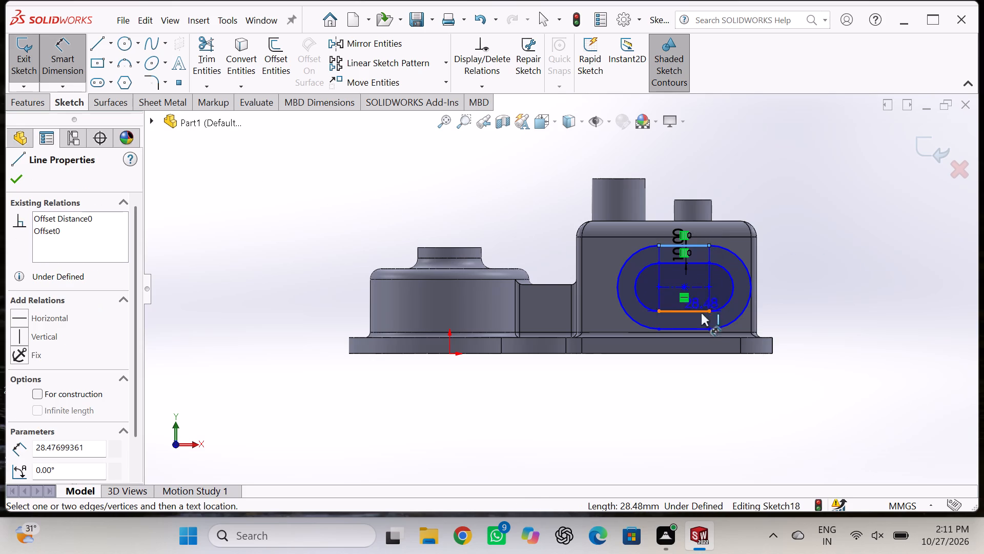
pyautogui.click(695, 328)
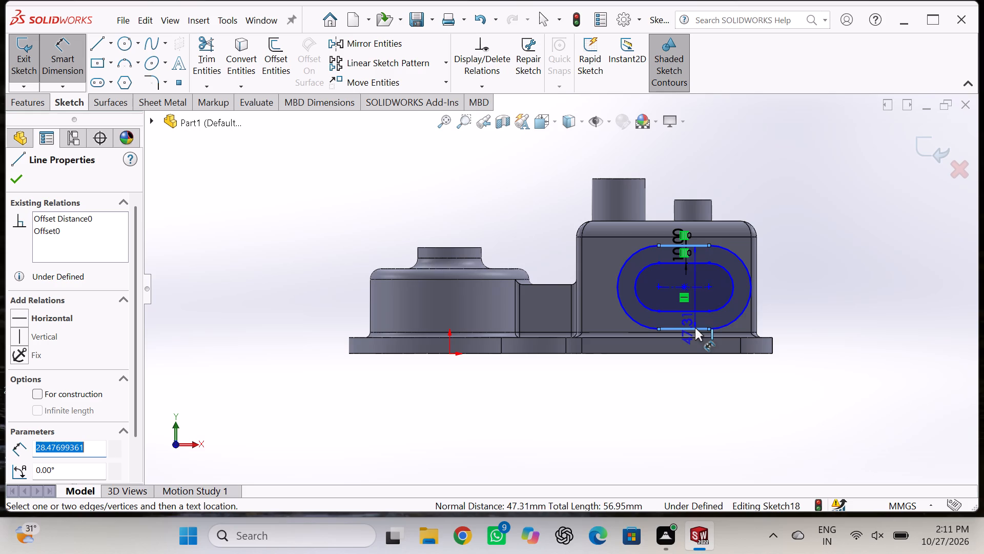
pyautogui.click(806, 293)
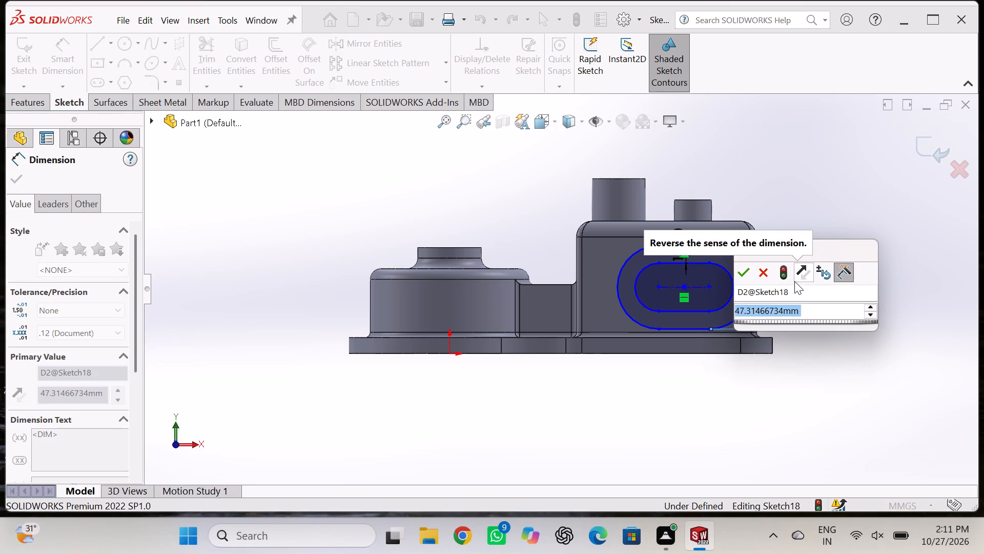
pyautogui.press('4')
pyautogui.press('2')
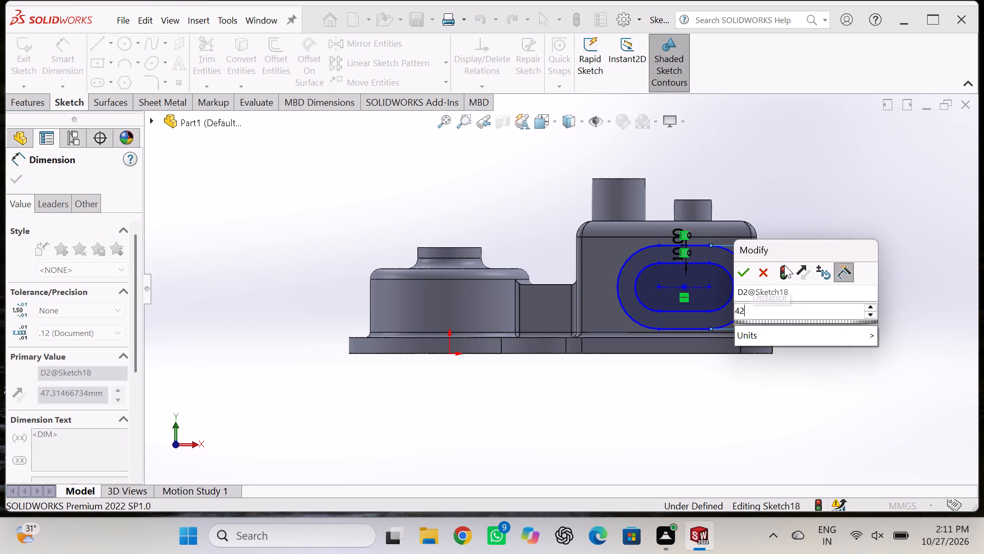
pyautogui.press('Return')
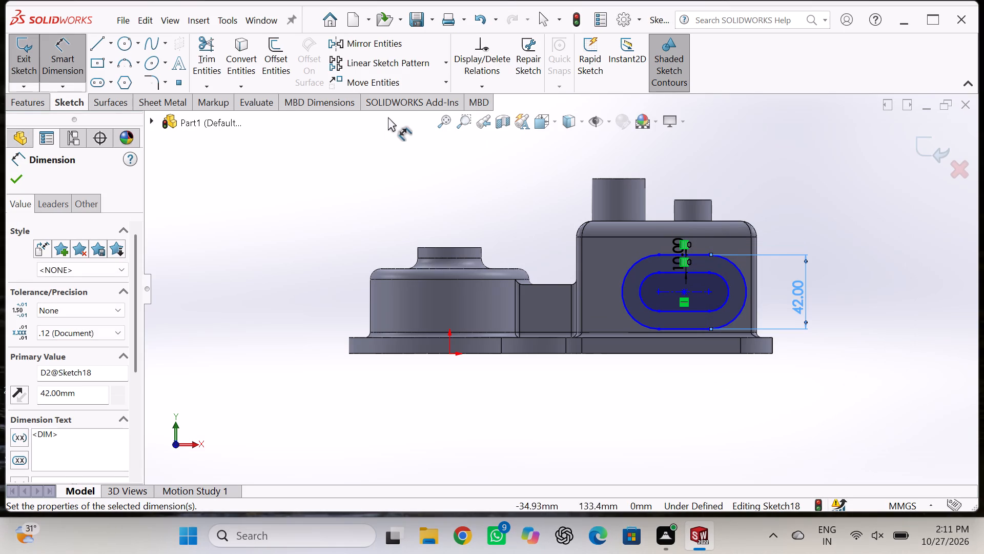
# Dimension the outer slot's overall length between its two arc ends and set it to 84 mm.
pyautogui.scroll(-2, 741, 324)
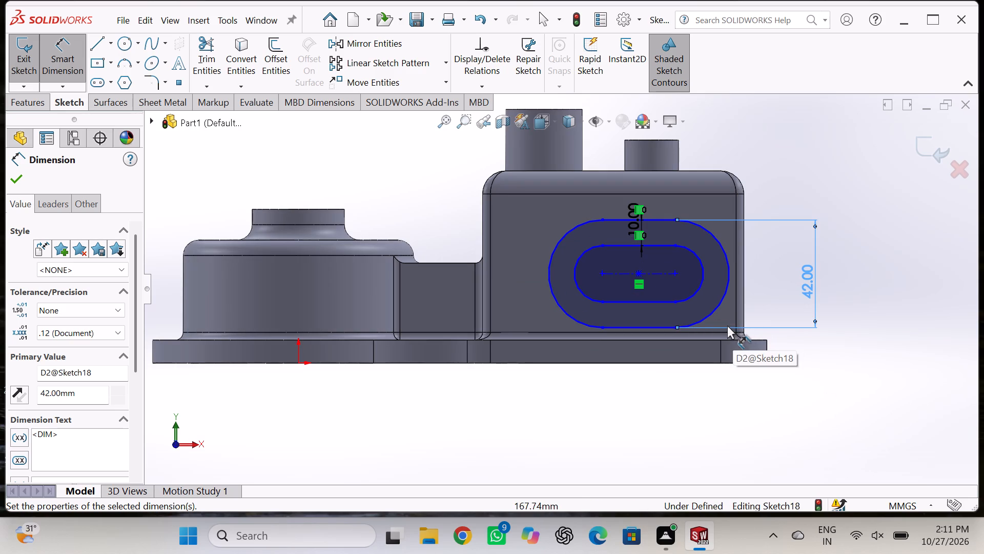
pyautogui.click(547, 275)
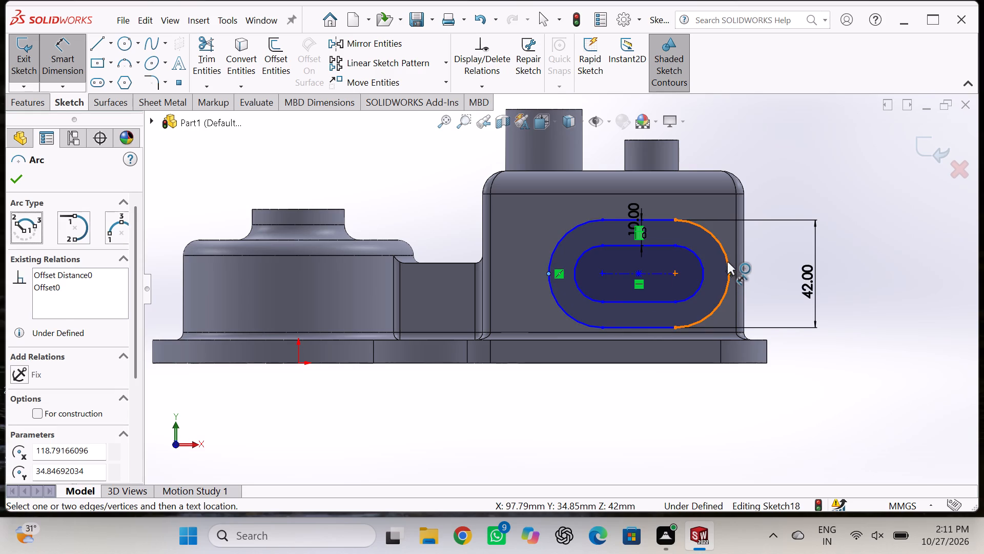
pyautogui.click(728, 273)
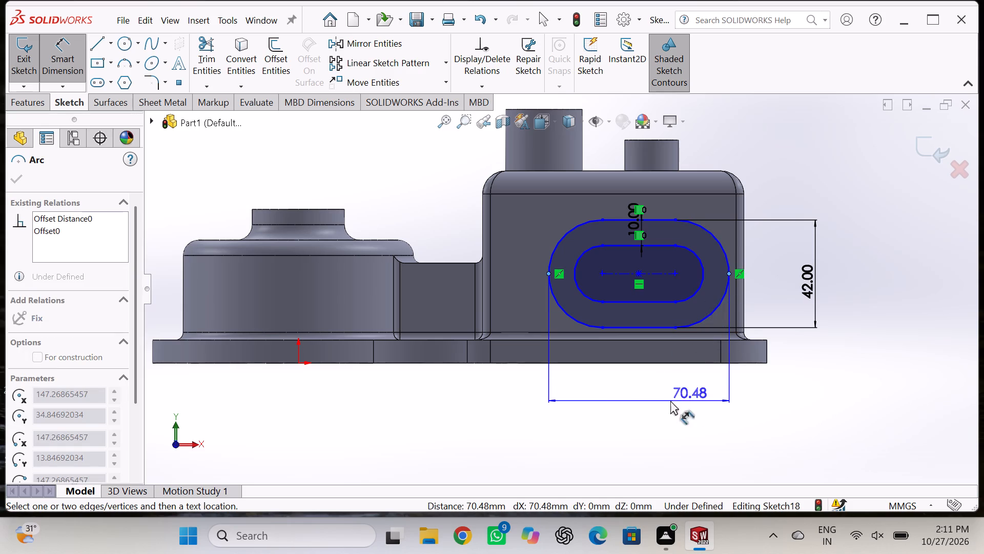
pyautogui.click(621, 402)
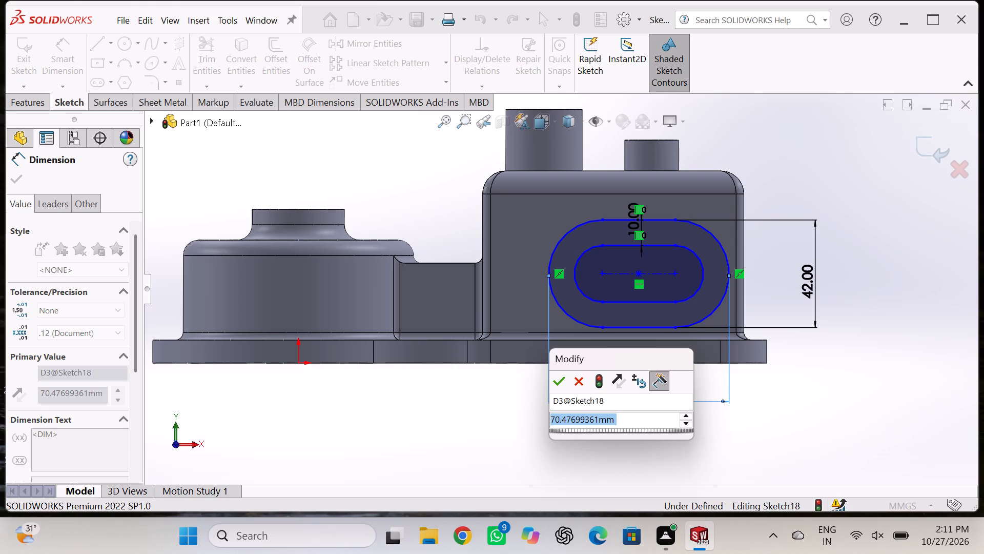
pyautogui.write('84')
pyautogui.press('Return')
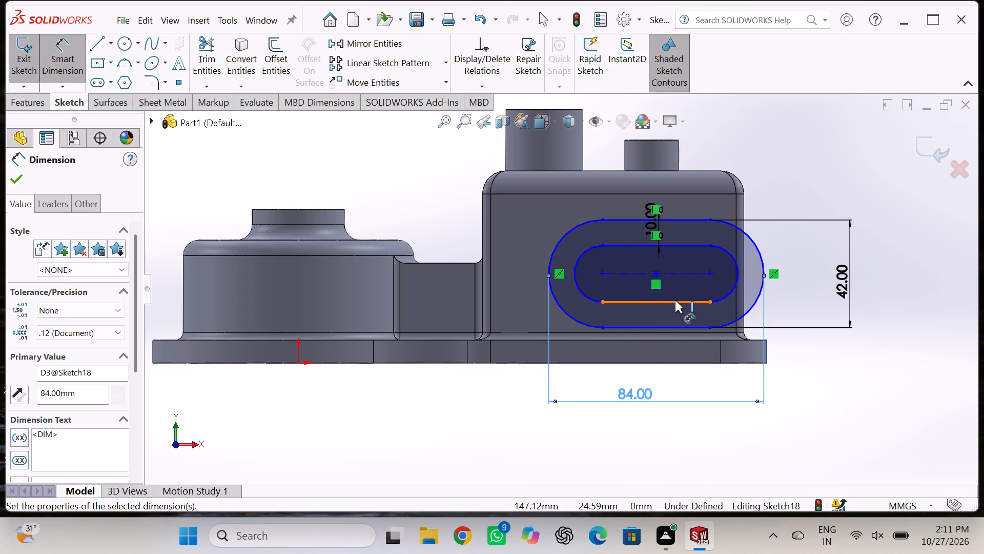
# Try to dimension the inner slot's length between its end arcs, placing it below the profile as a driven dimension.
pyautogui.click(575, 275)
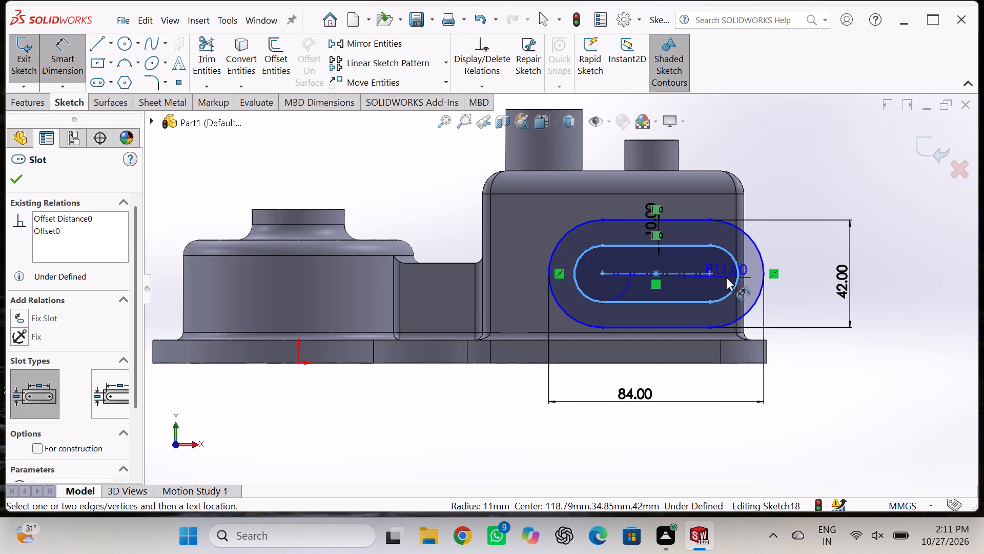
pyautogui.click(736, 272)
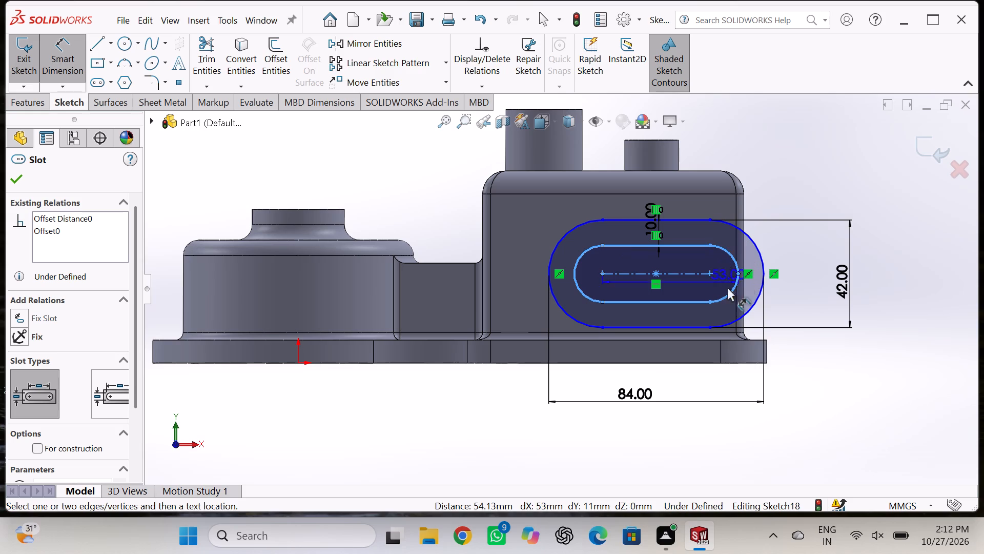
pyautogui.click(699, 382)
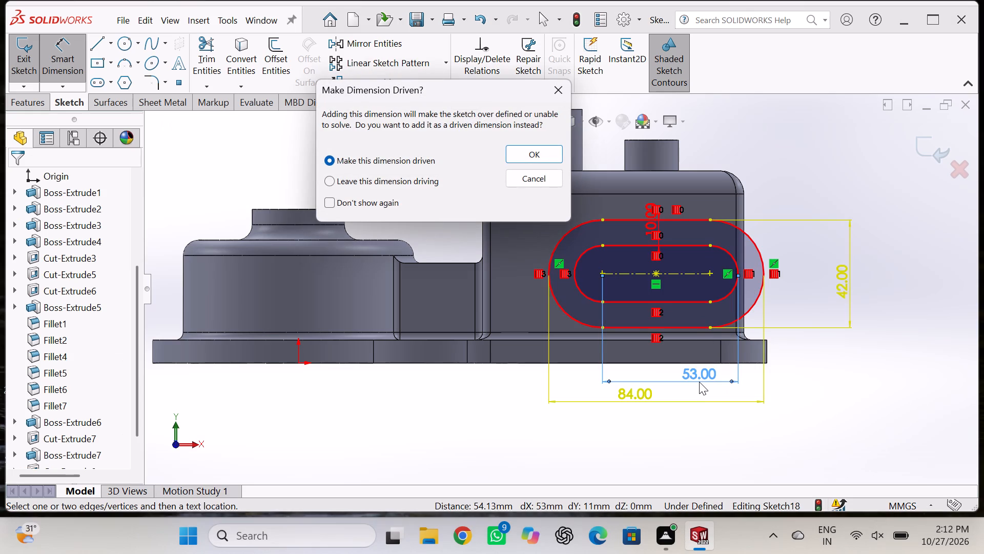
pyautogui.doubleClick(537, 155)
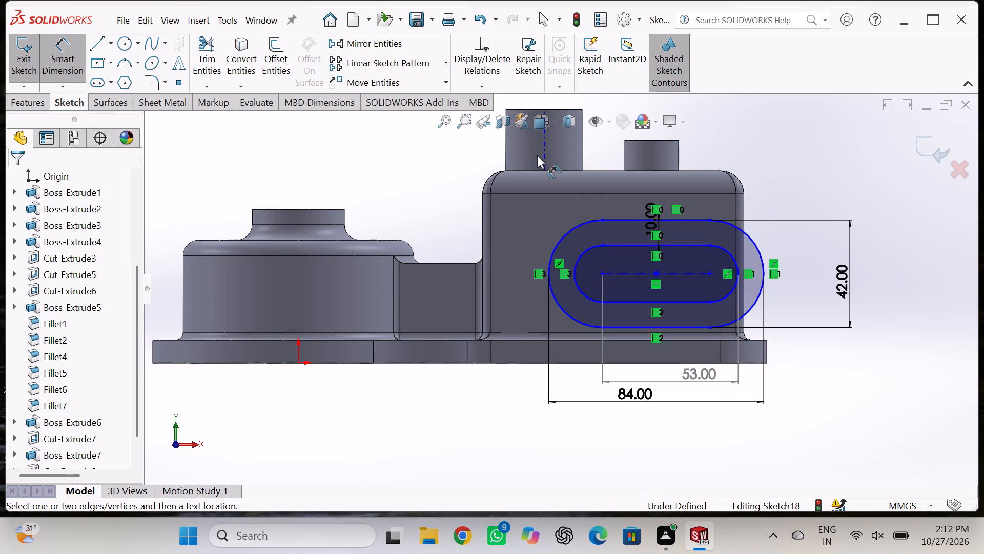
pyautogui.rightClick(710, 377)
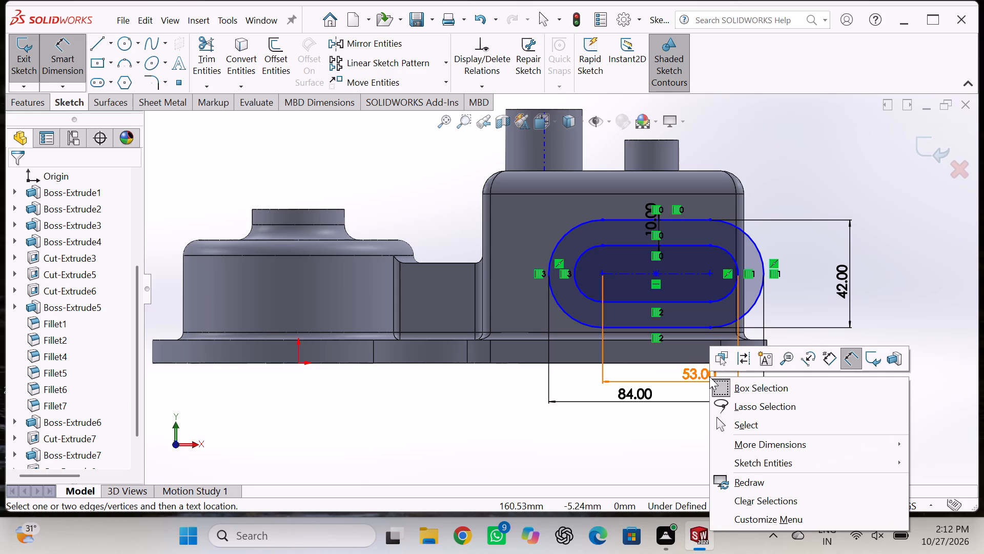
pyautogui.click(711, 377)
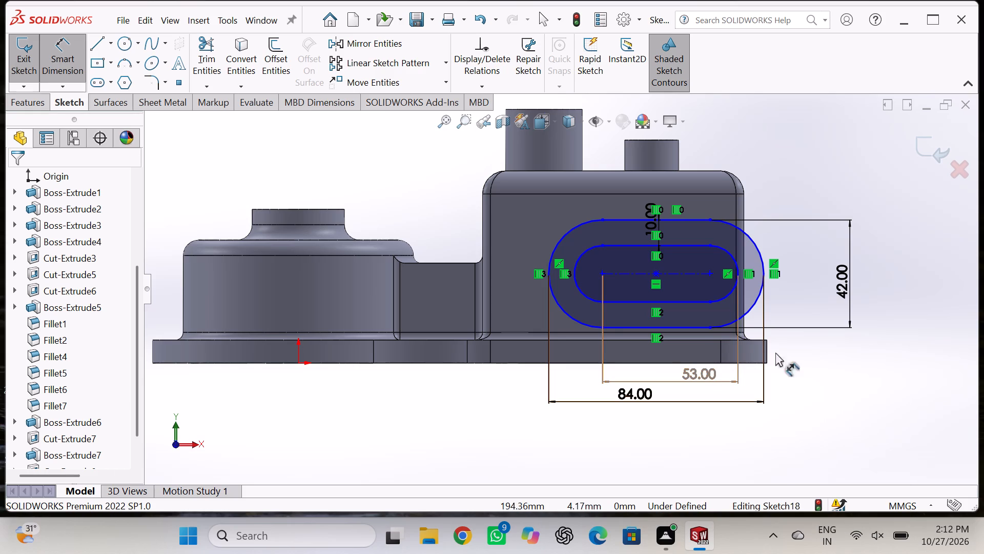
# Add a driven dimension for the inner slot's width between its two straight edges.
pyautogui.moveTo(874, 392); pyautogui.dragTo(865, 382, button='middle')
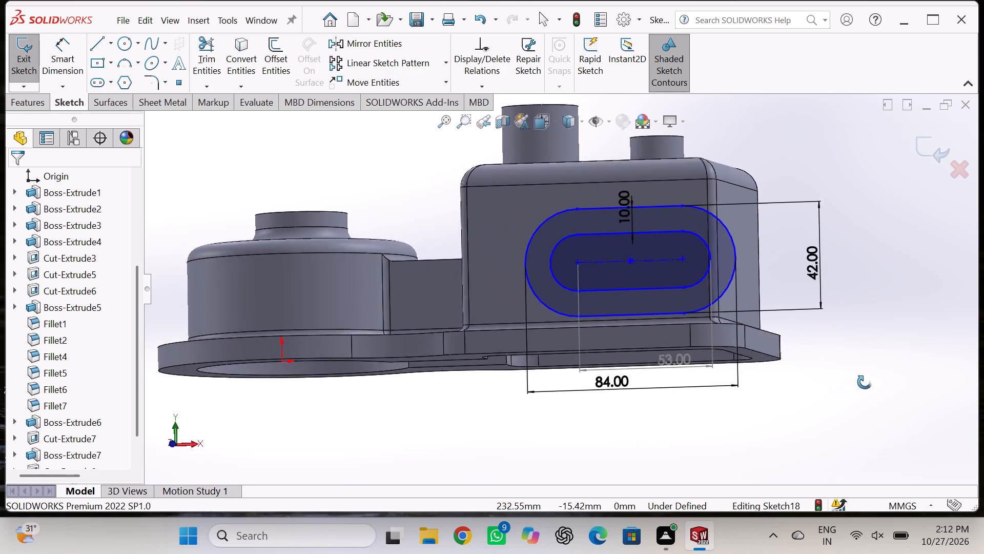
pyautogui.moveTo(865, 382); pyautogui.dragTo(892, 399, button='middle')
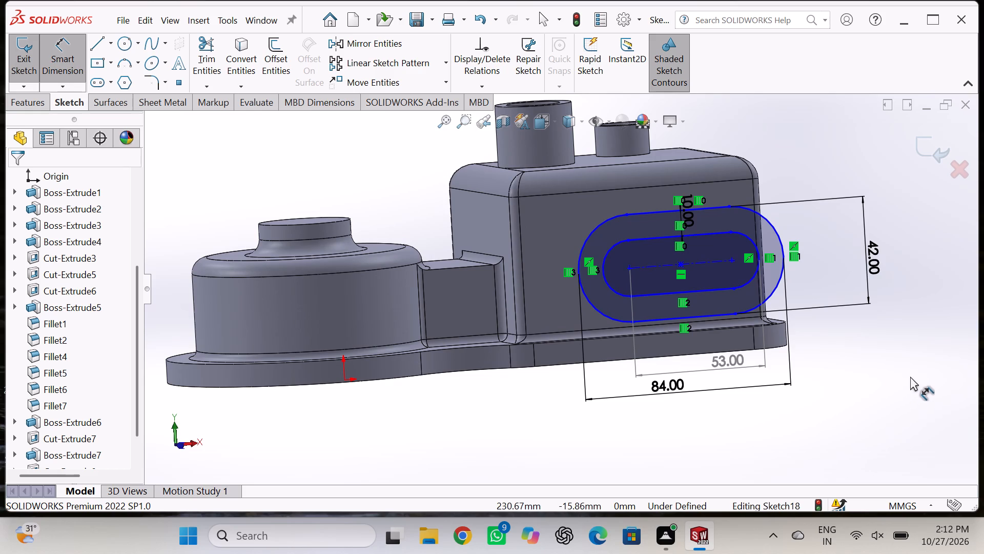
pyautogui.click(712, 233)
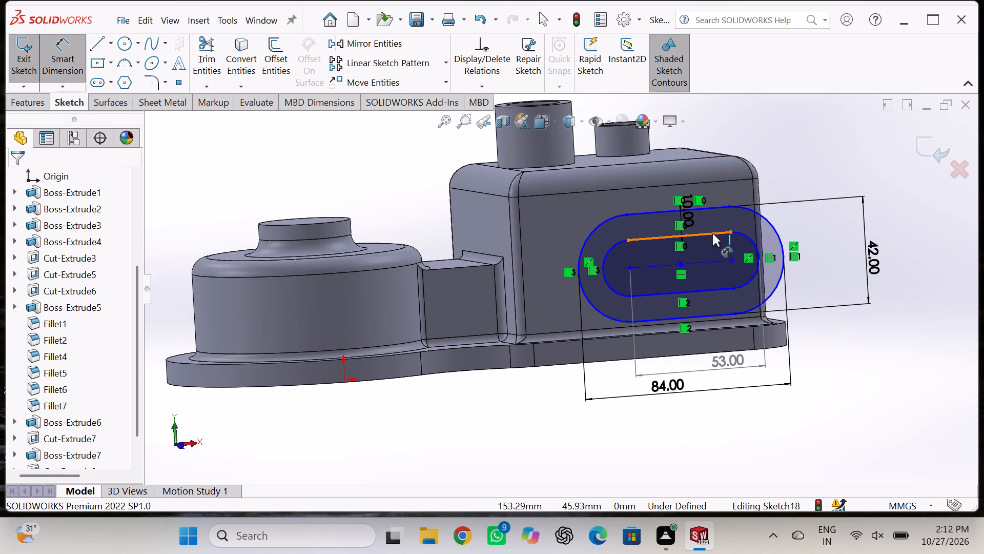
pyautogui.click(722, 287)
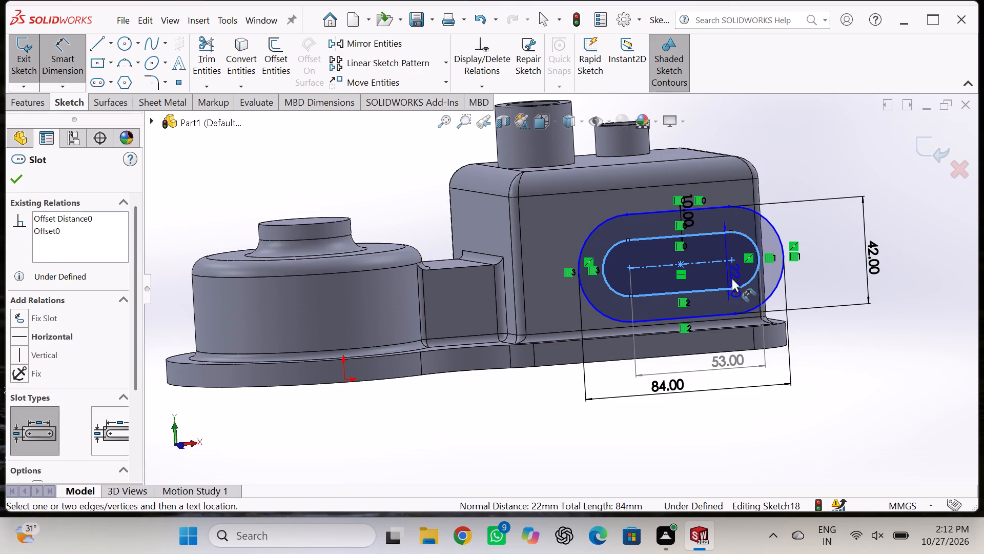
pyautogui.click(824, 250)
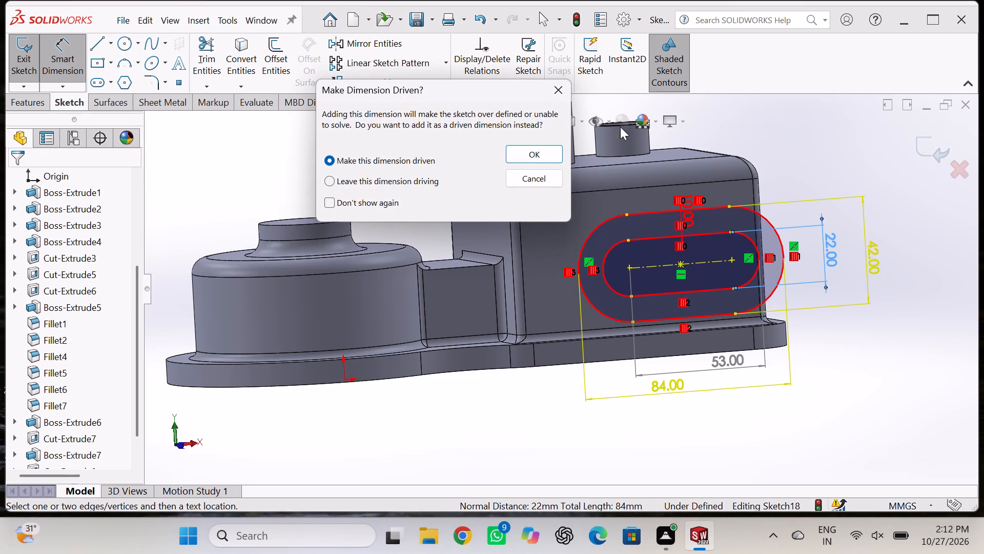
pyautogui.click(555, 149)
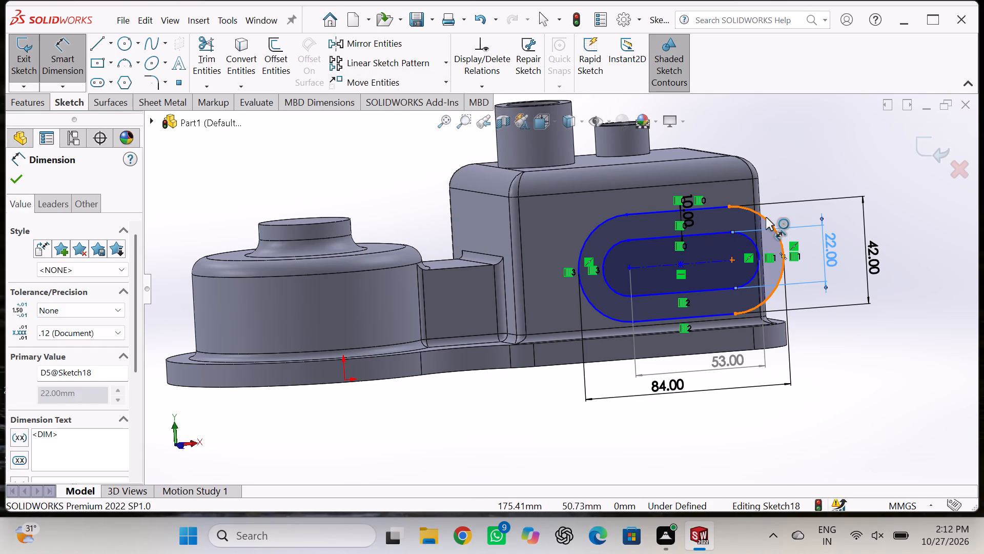
# Undo all the added slot dimensions and the 10 mm outward offset, keeping the original slot on the side face.
pyautogui.hotkey('ctrl', 'z')
pyautogui.hotkey('ctrl', 'z')
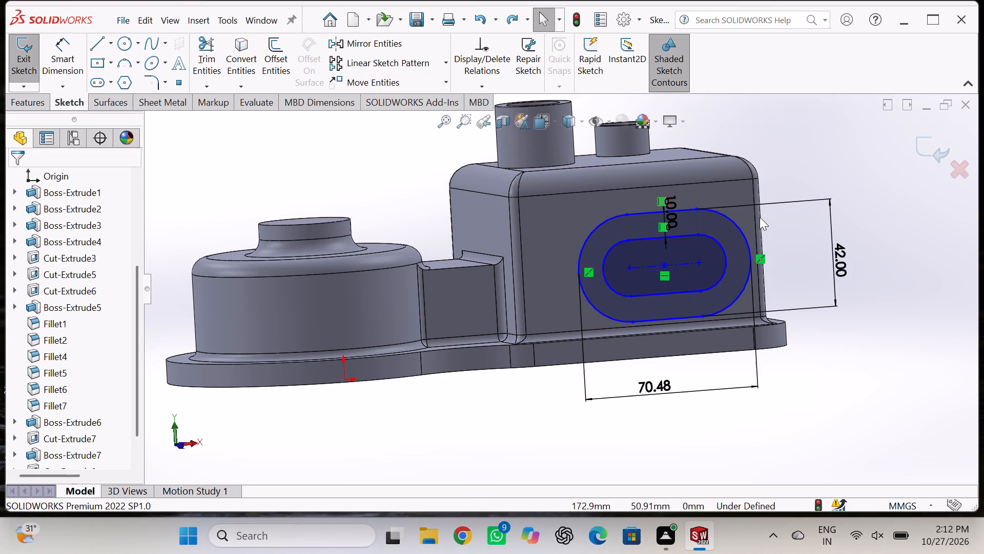
pyautogui.hotkey('ctrl', 'z')
pyautogui.hotkey('ctrl', 'z')
pyautogui.hotkey('ctrl', 'z')
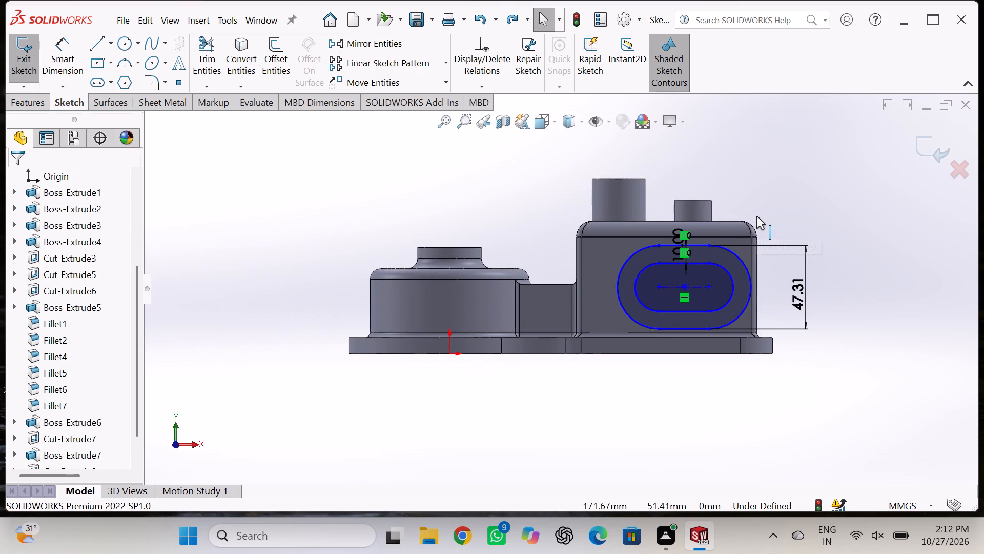
pyautogui.hotkey('ctrl', 'z')
pyautogui.hotkey('ctrl', 'z')
pyautogui.hotkey('ctrl', 'z')
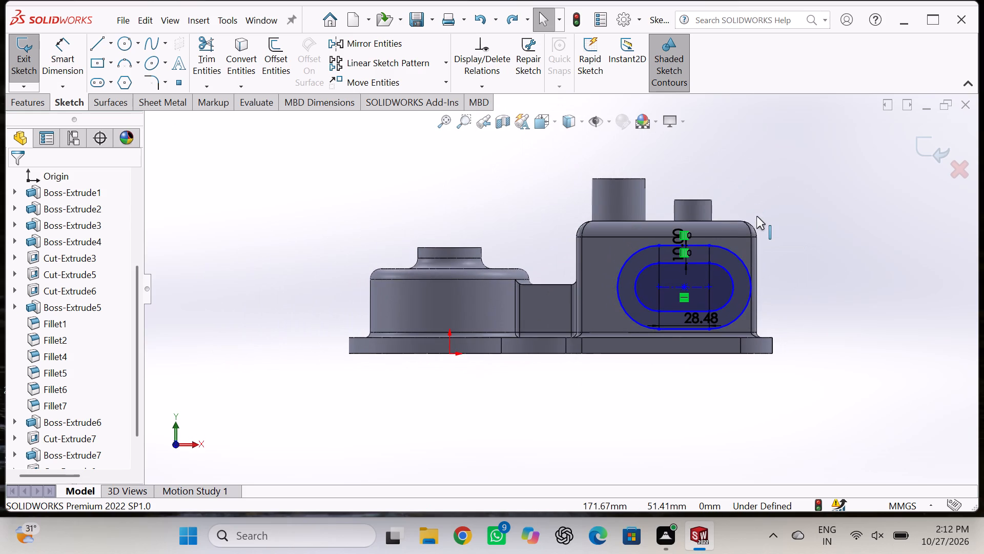
pyautogui.hotkey('ctrl', 'z')
pyautogui.hotkey('ctrl', 'z')
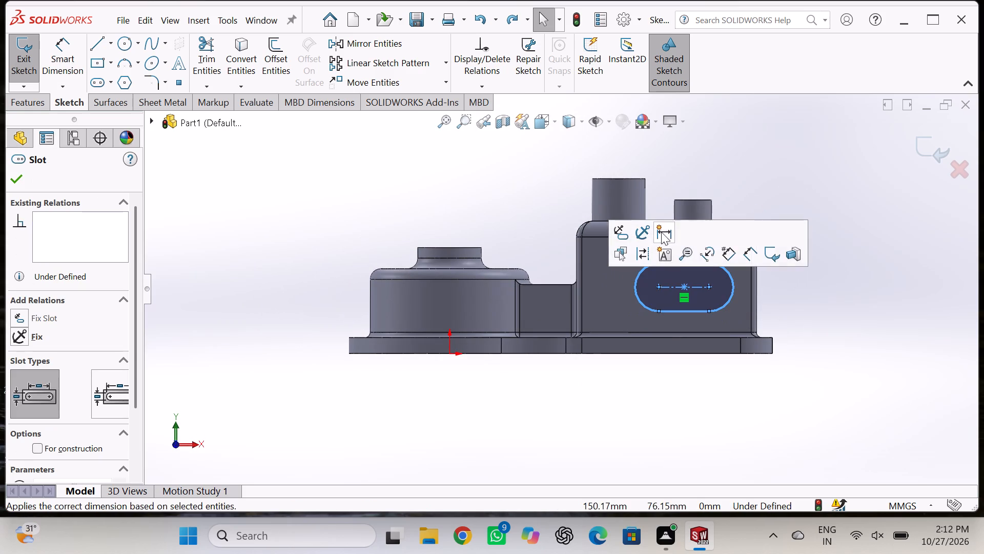
pyautogui.click(476, 205)
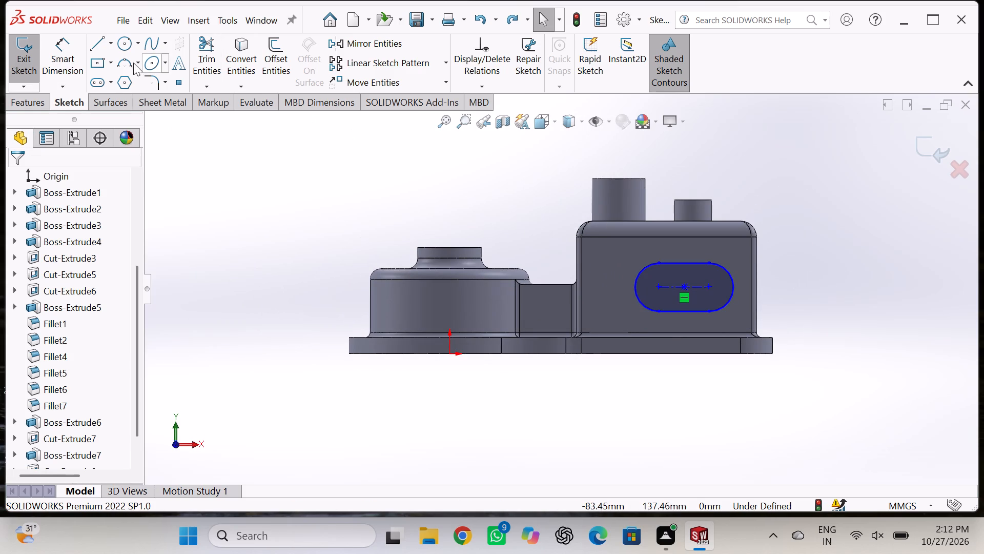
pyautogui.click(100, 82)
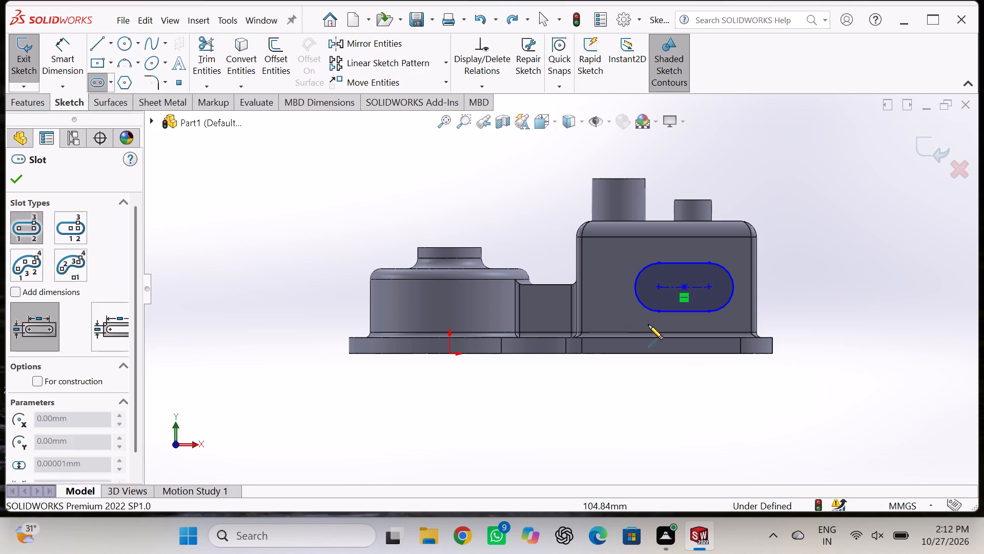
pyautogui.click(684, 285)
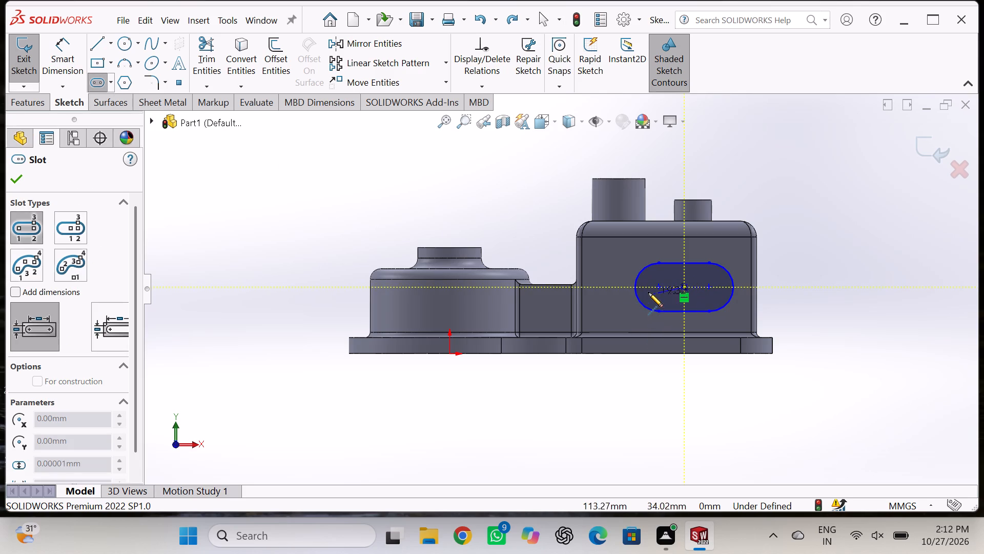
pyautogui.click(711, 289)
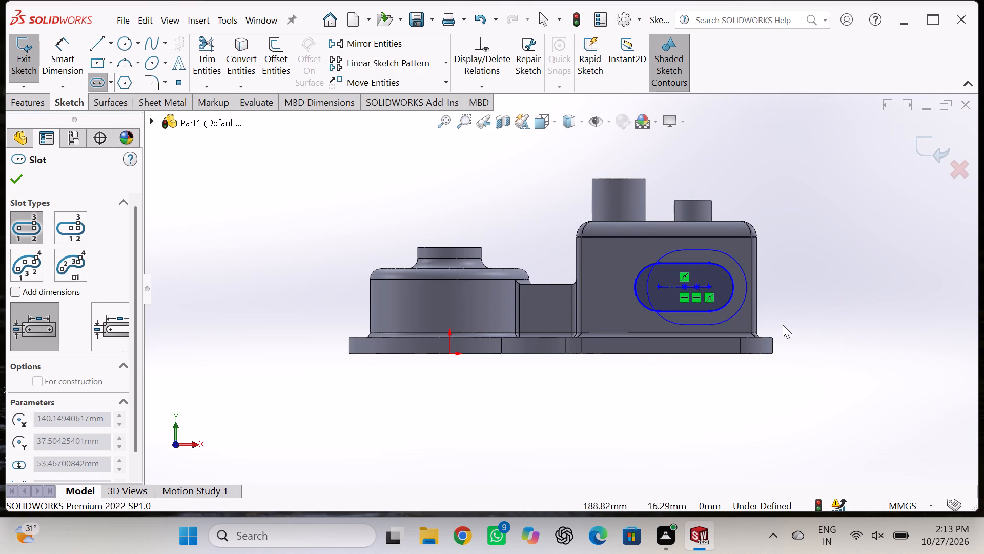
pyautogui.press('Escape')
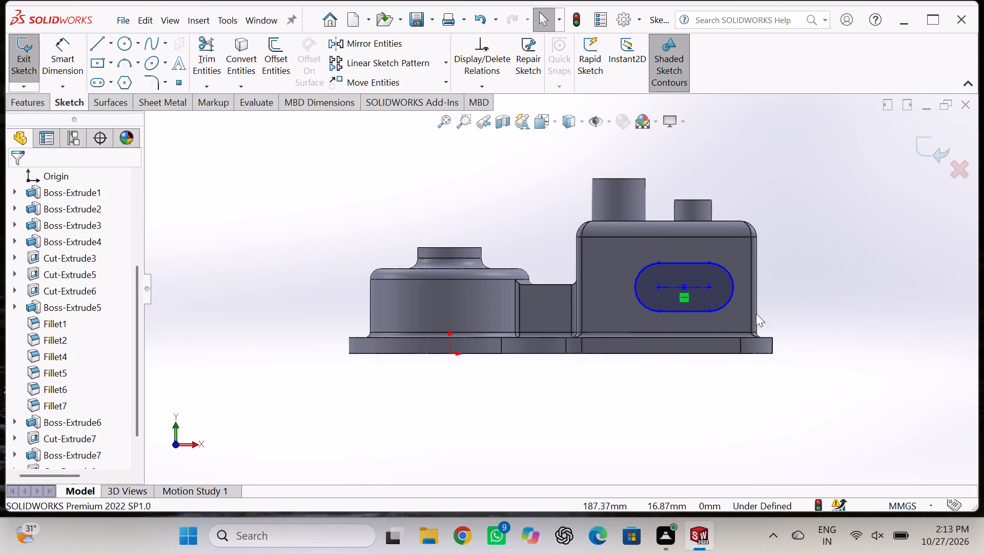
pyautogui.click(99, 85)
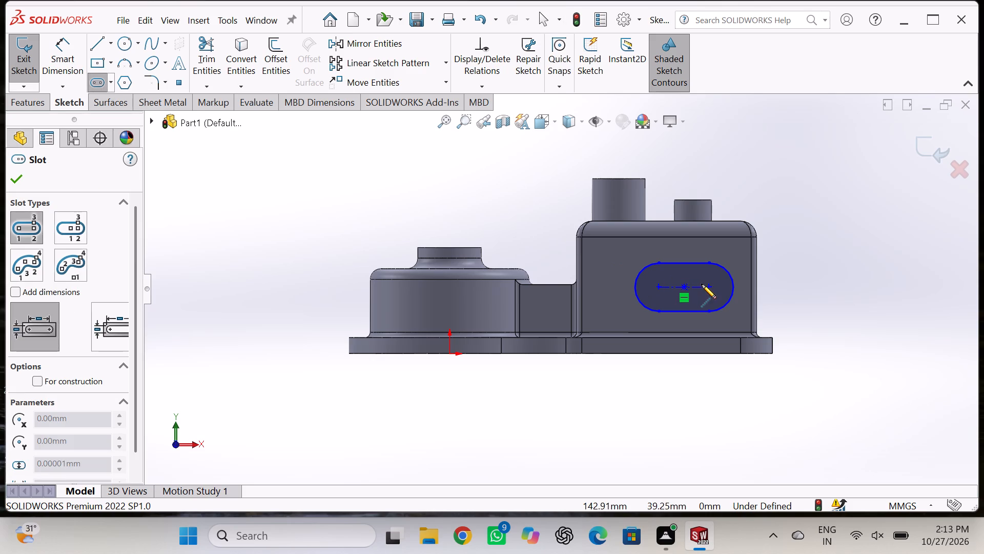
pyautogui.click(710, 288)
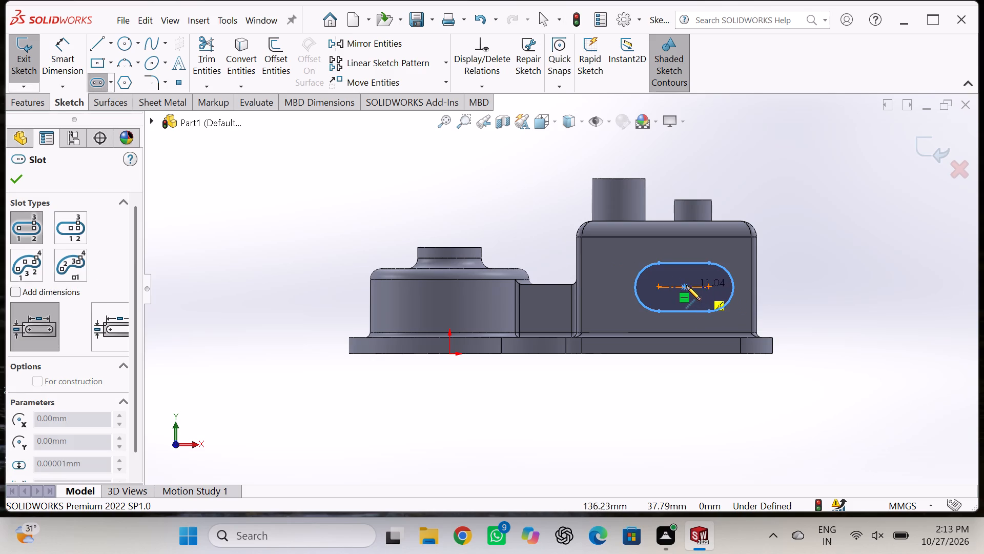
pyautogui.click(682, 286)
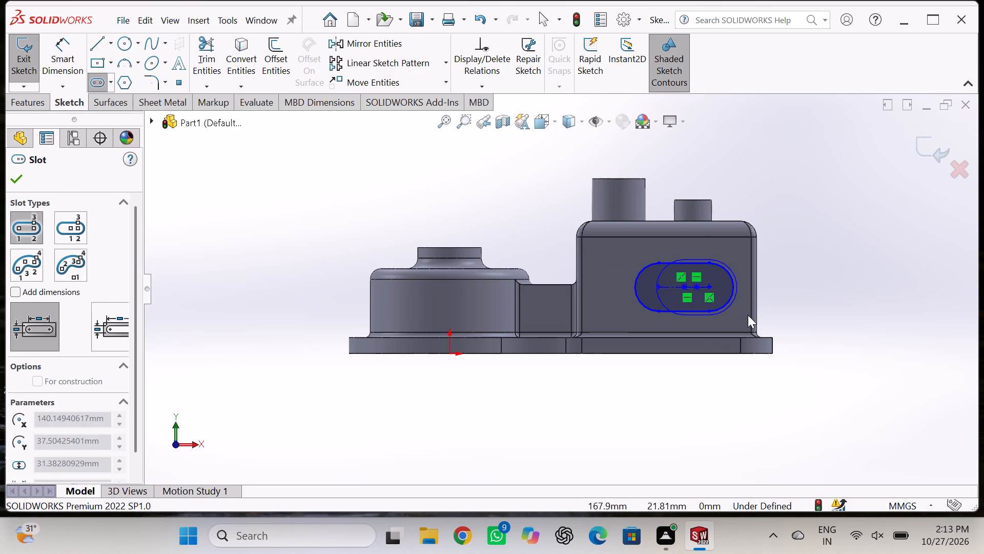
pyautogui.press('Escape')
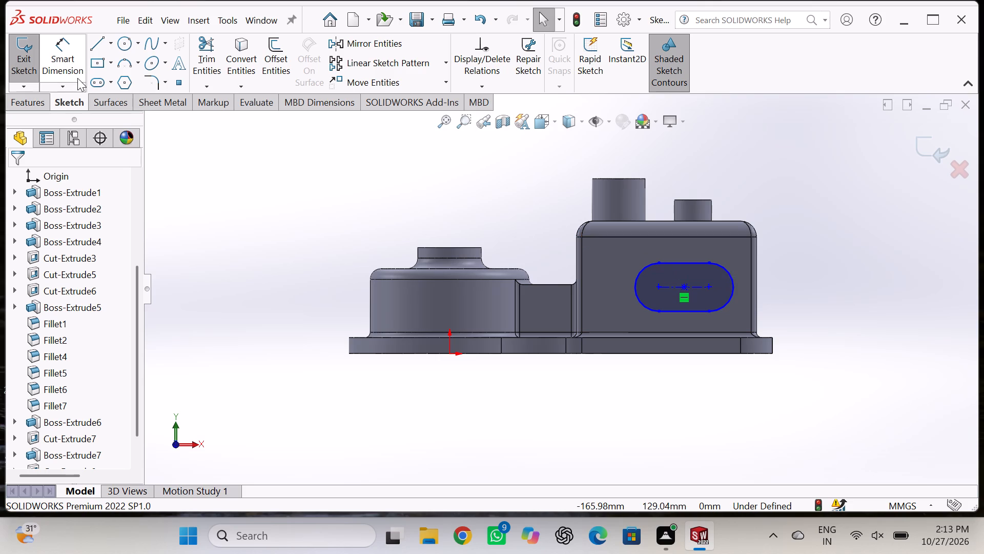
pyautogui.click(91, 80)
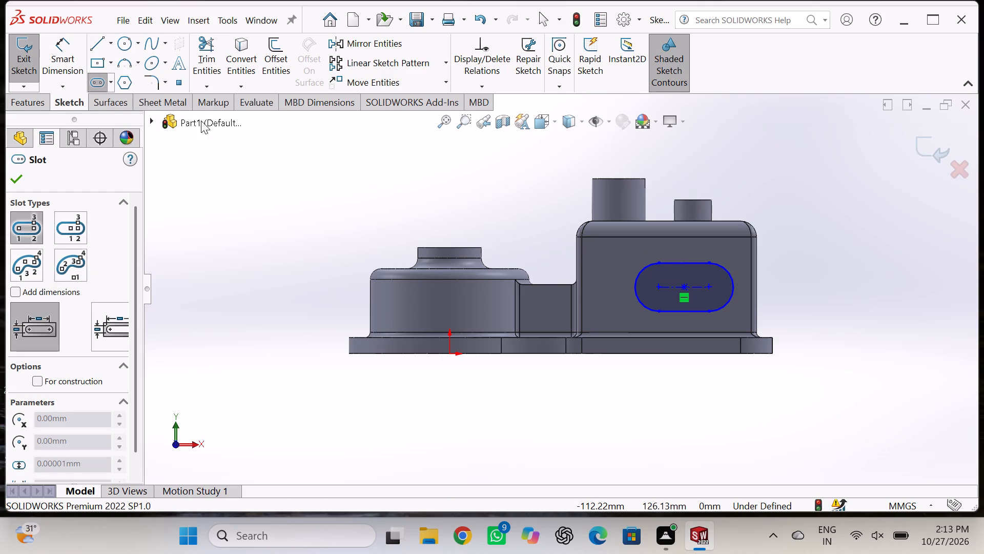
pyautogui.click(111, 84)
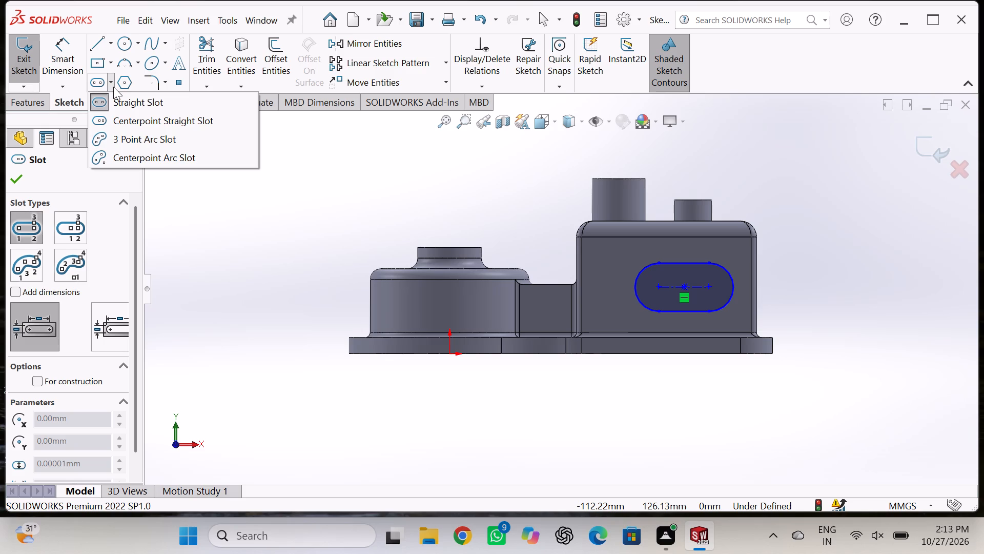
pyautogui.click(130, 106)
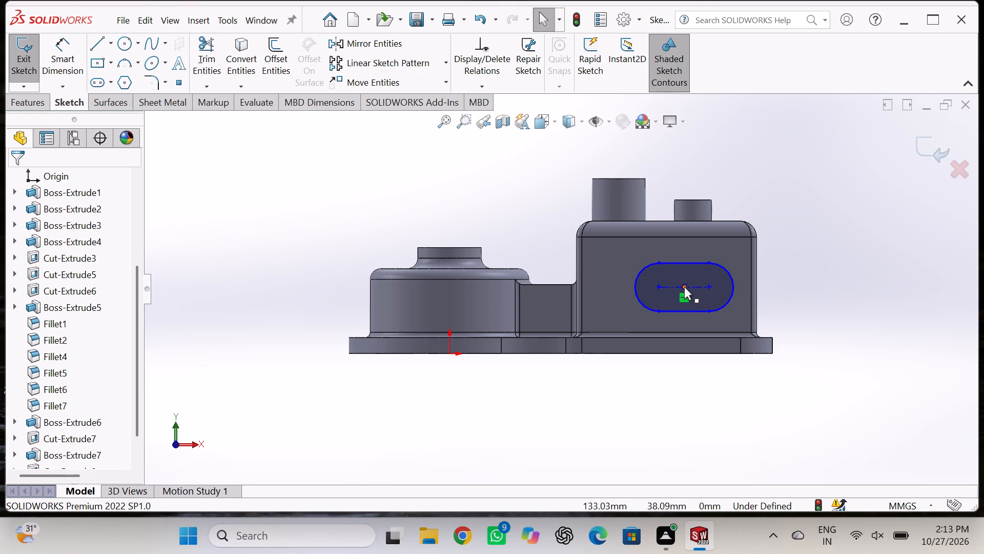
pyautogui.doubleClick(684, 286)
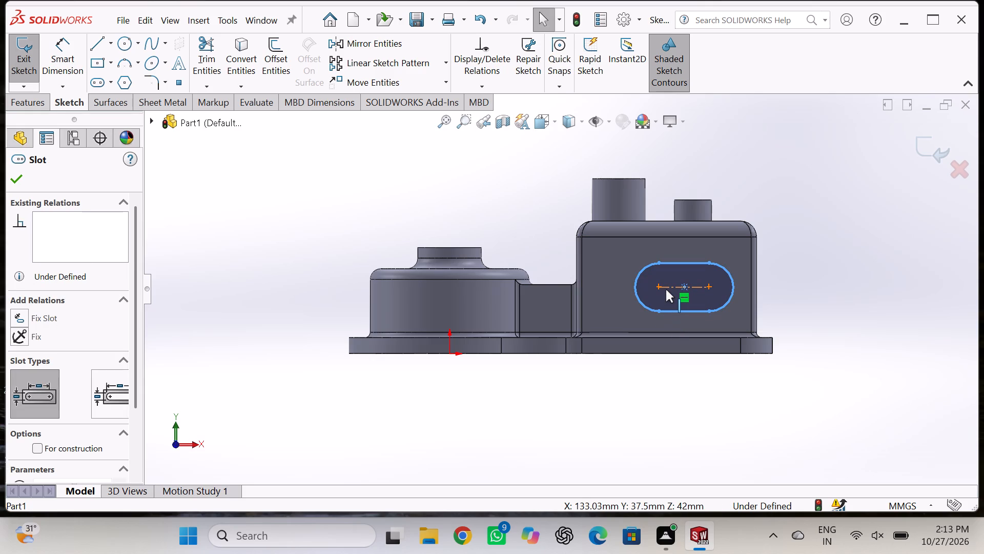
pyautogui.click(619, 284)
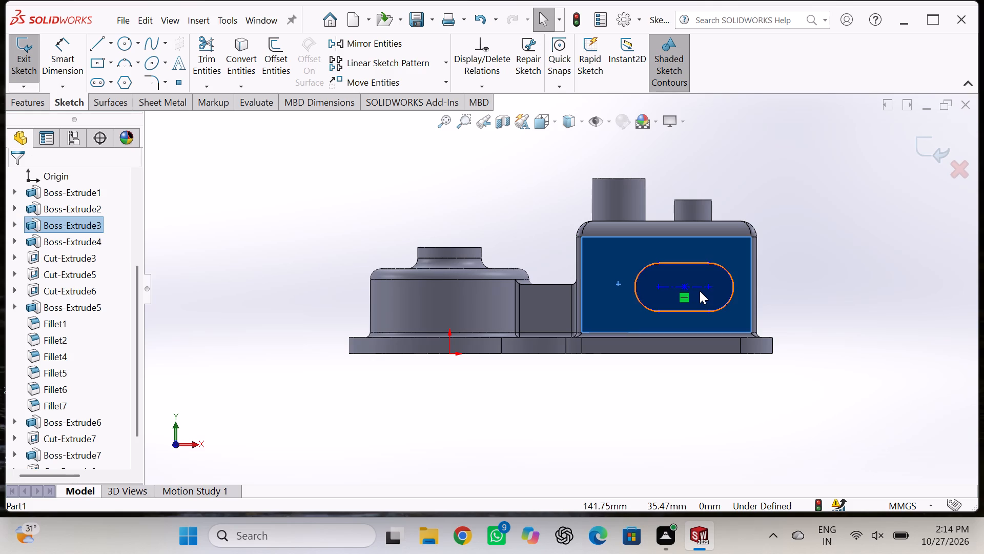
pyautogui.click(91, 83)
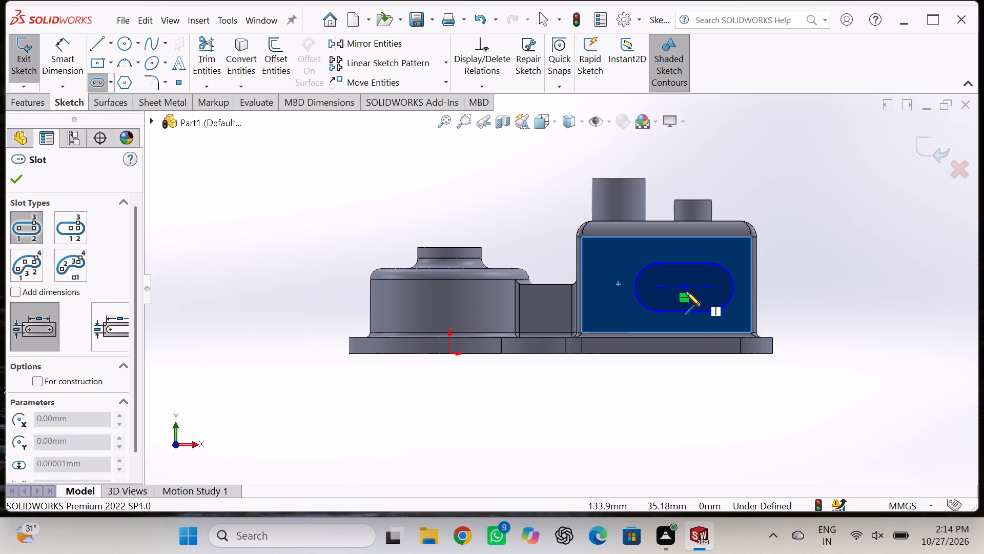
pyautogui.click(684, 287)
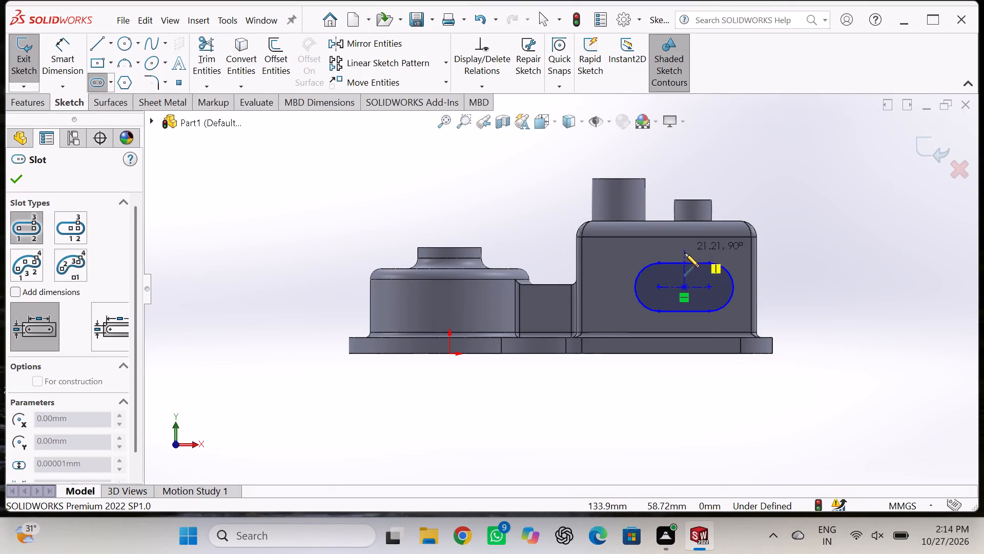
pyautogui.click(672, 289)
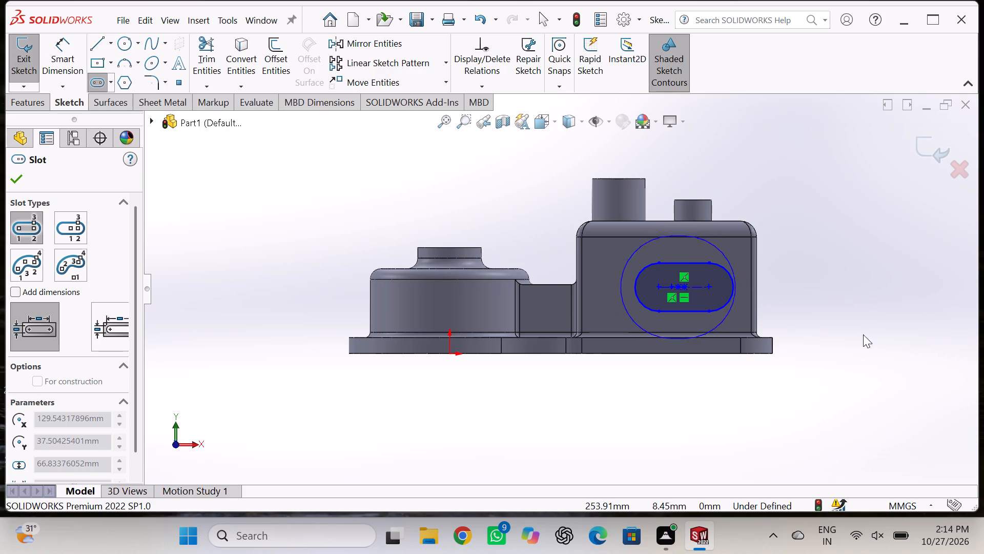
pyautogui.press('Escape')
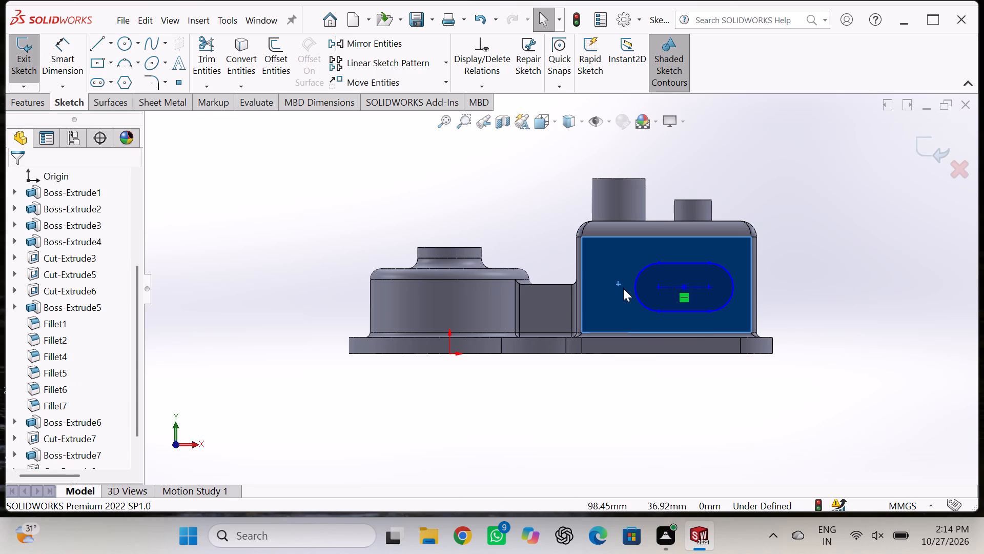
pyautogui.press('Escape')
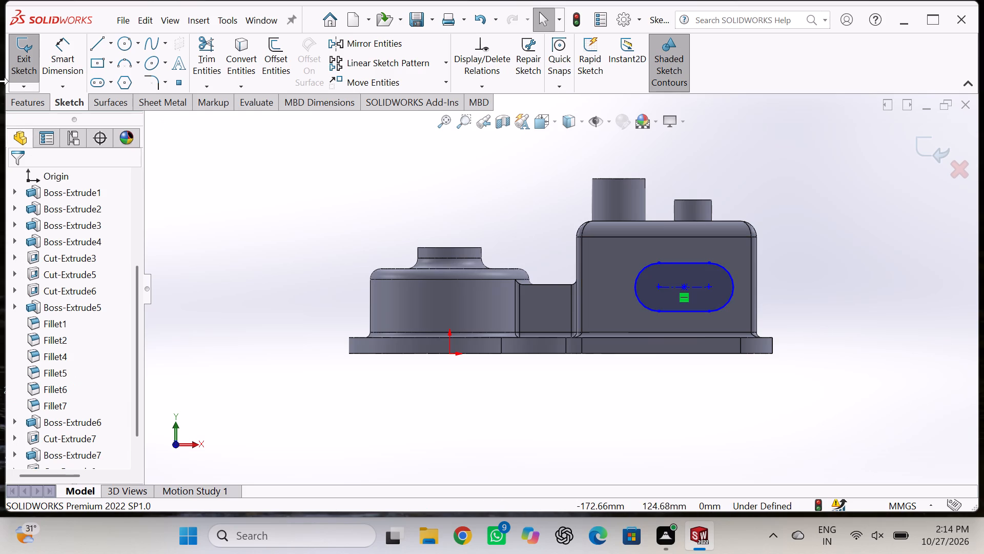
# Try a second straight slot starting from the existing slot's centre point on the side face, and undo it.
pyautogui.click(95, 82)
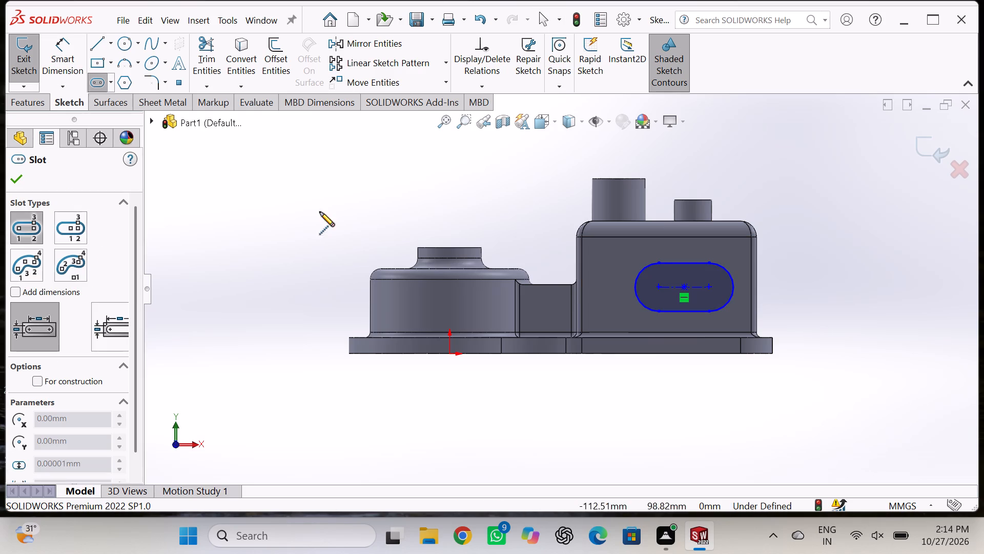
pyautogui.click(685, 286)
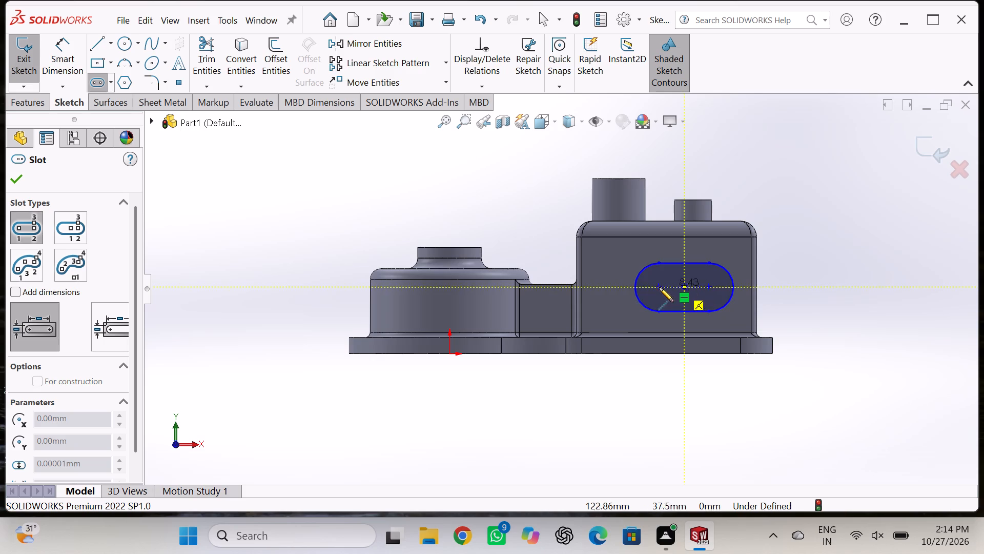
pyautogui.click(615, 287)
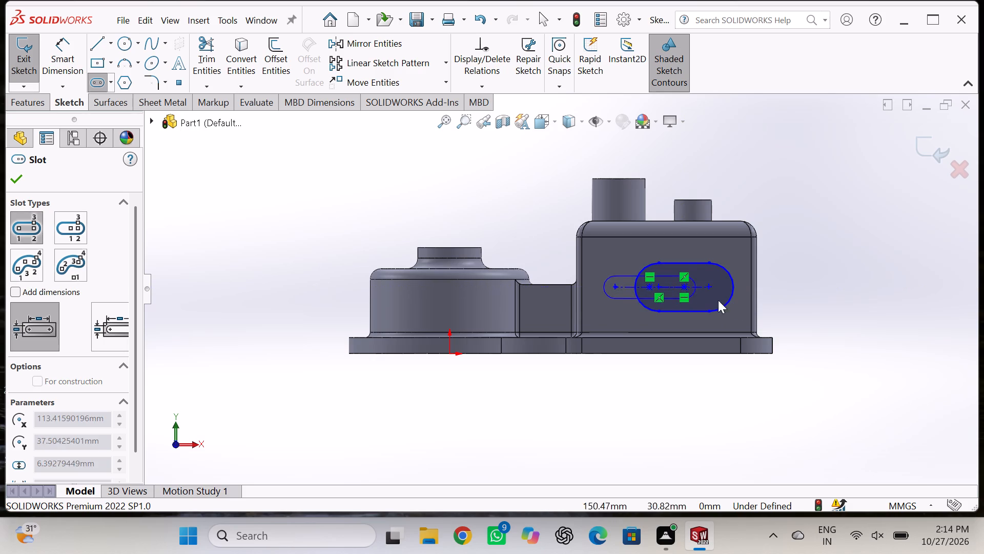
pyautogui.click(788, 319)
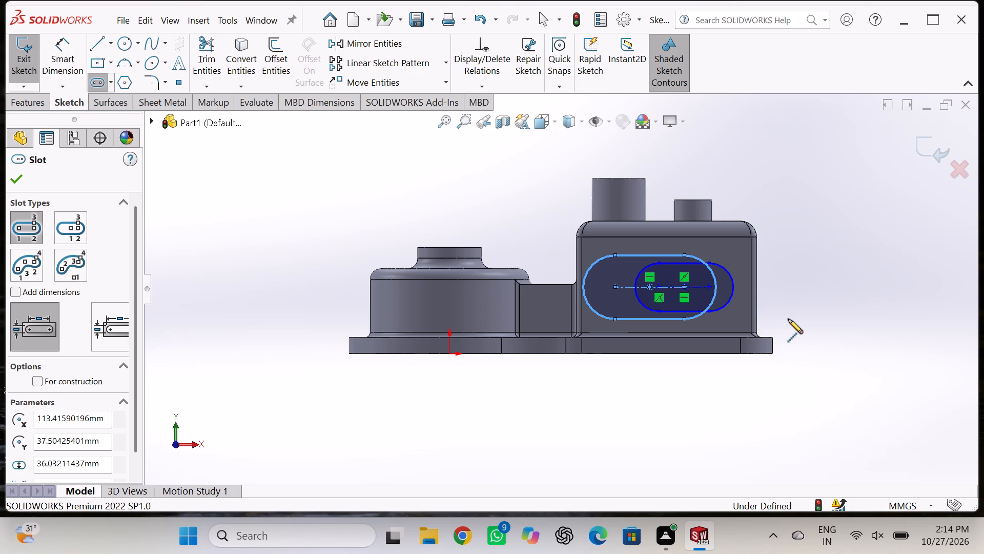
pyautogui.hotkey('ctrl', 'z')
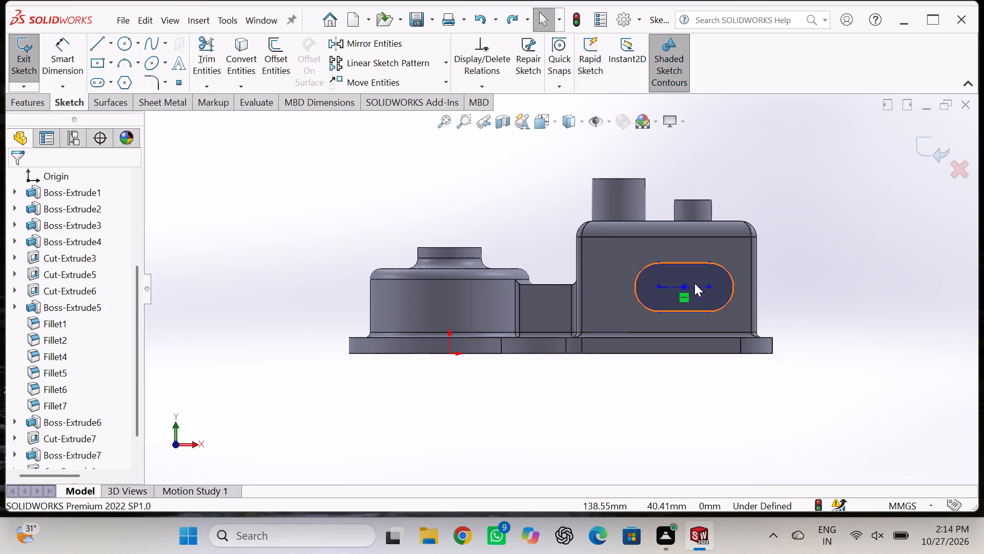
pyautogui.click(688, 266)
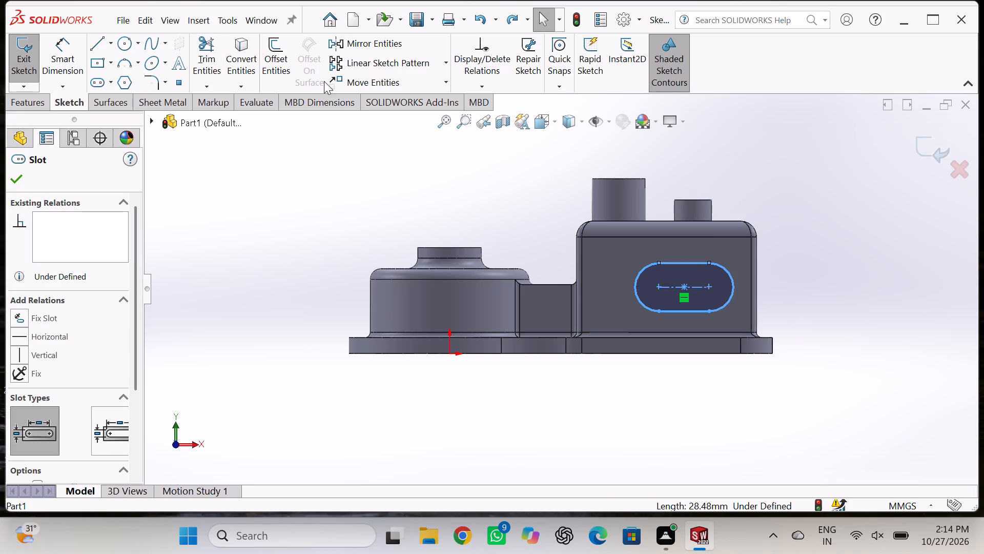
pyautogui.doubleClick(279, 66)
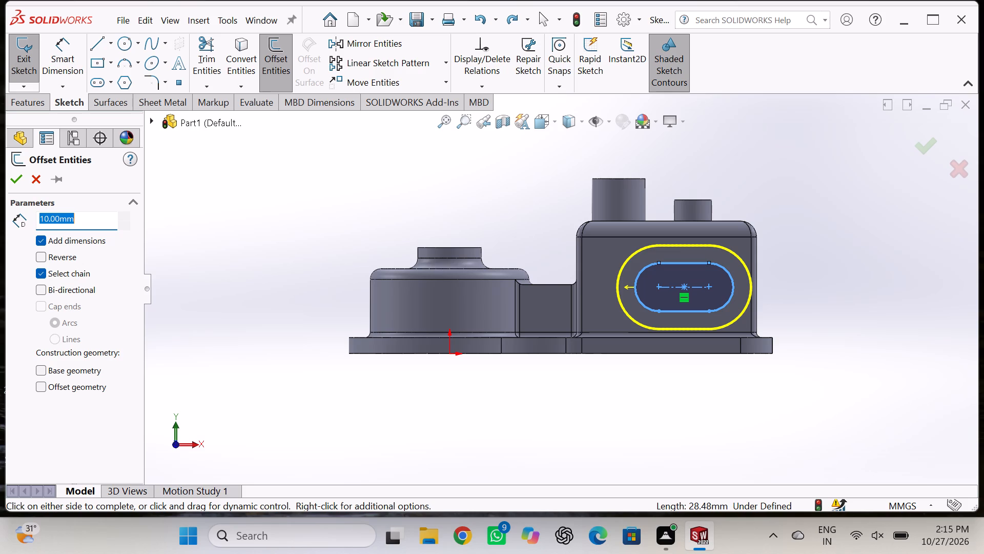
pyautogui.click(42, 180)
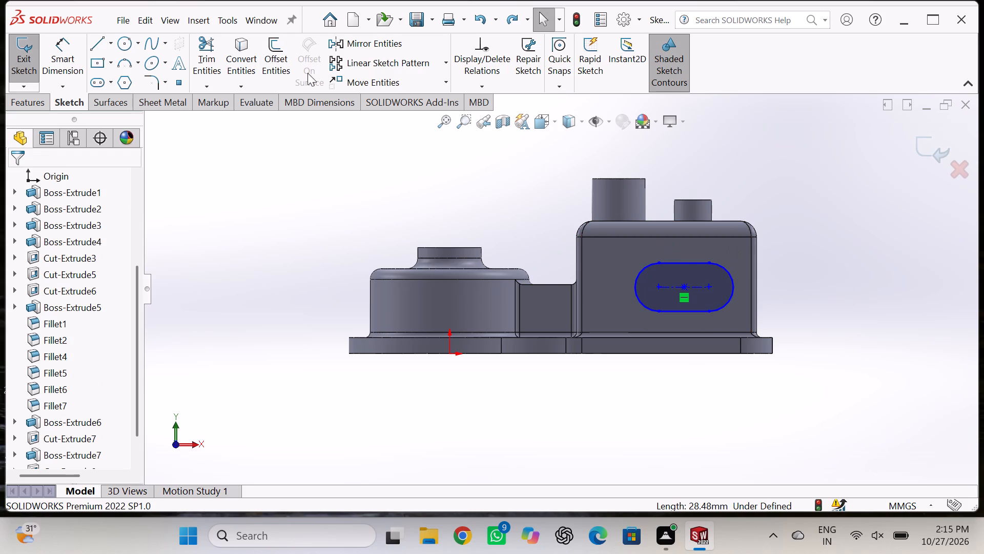
# Dimension the slot's width between its two straight edges and set it to 18 mm.
pyautogui.click(60, 57)
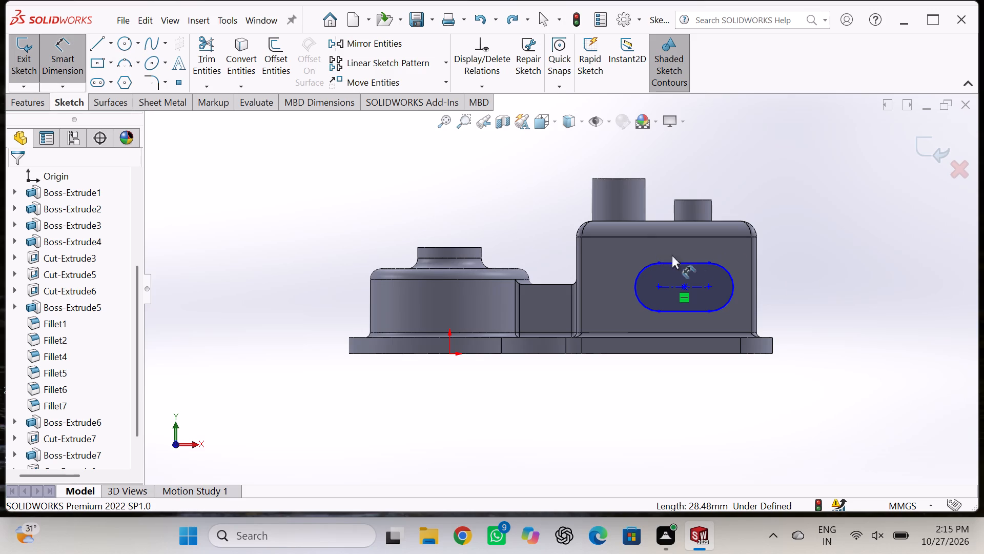
pyautogui.click(685, 263)
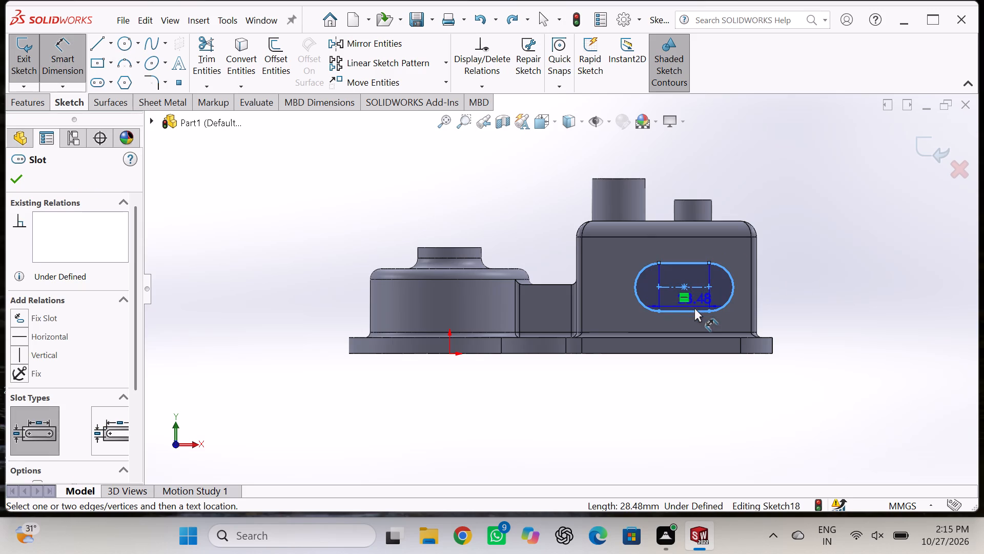
pyautogui.doubleClick(694, 313)
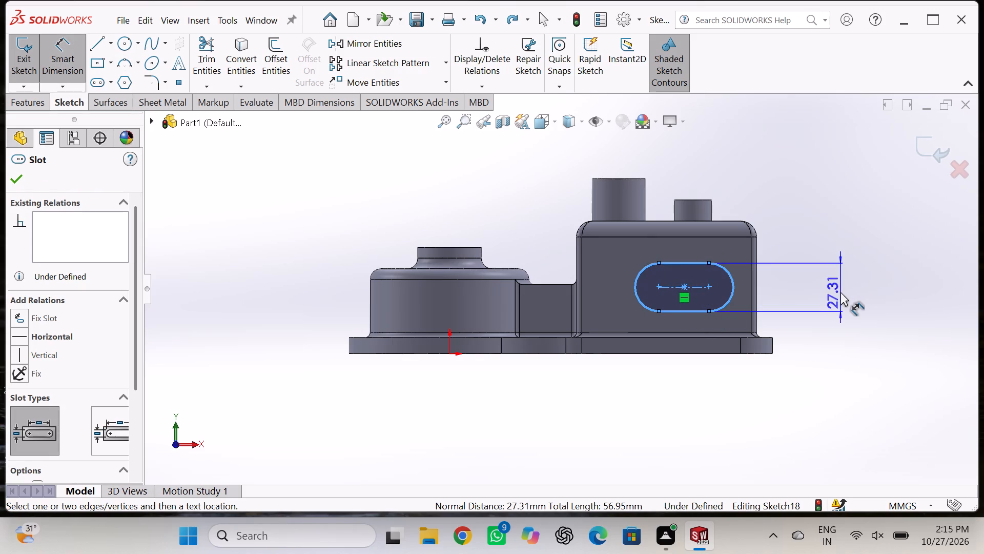
pyautogui.click(840, 292)
pyautogui.press('1')
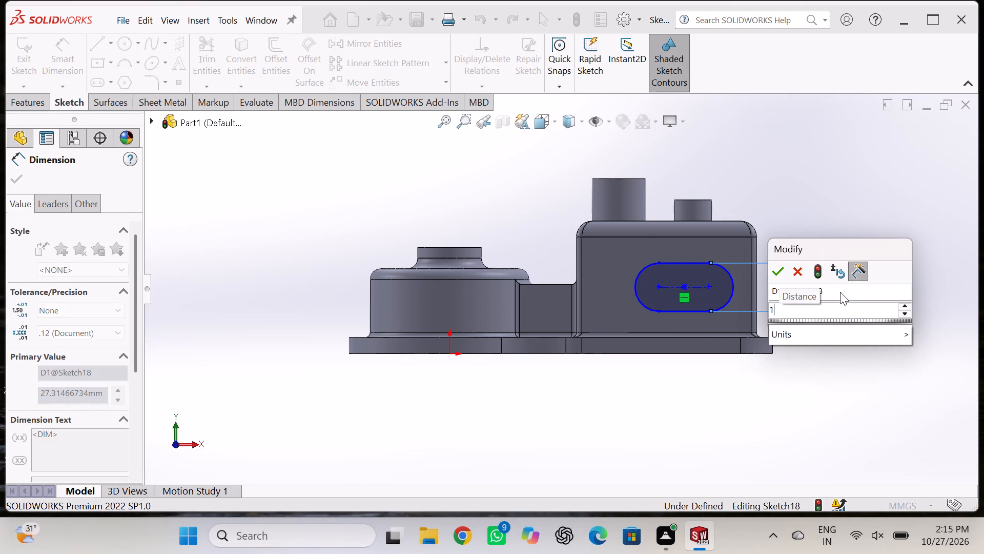
pyautogui.press('8')
pyautogui.press('Return')
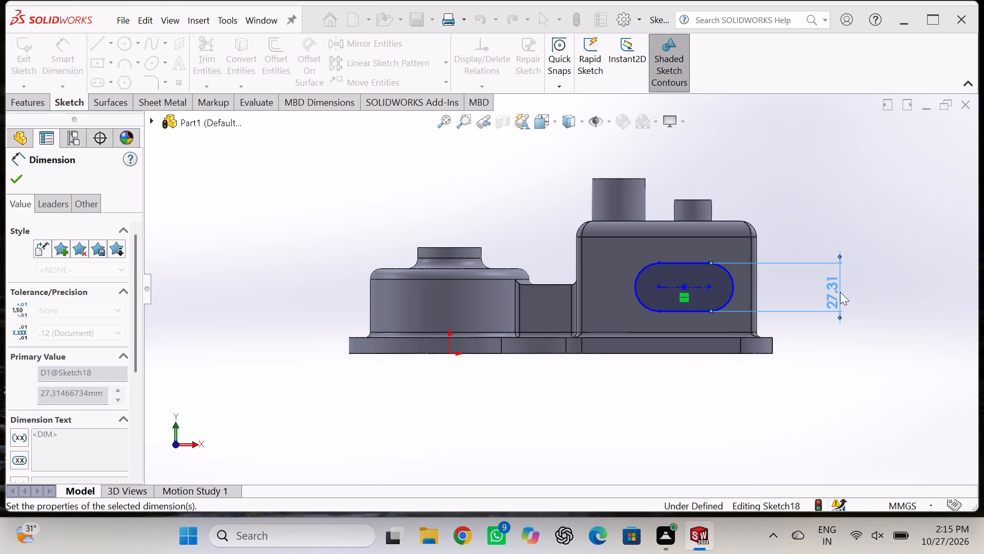
# Dimension the slot's overall length between the outermost points of its two end arcs and set it to 60 mm.
pyautogui.scroll(-4, 731, 302)
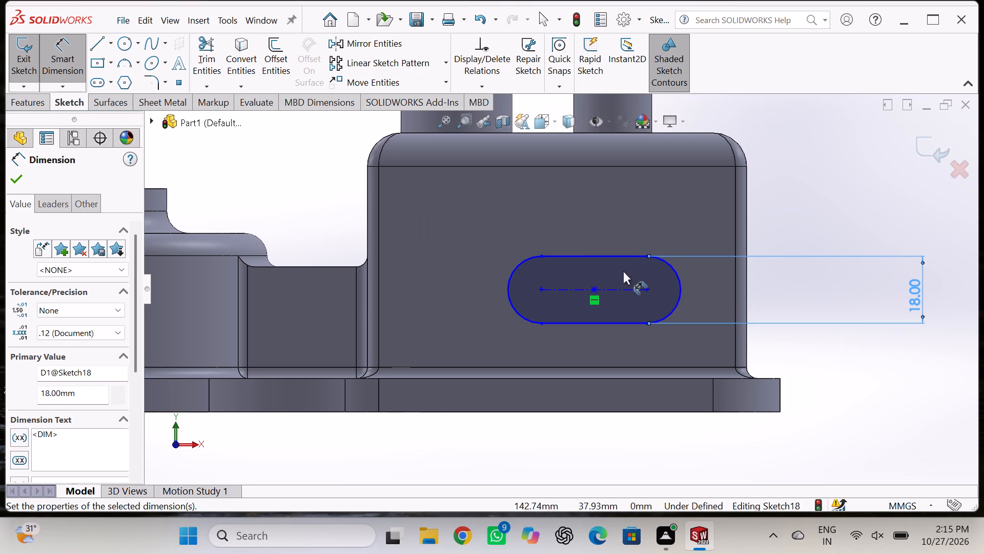
pyautogui.click(508, 289)
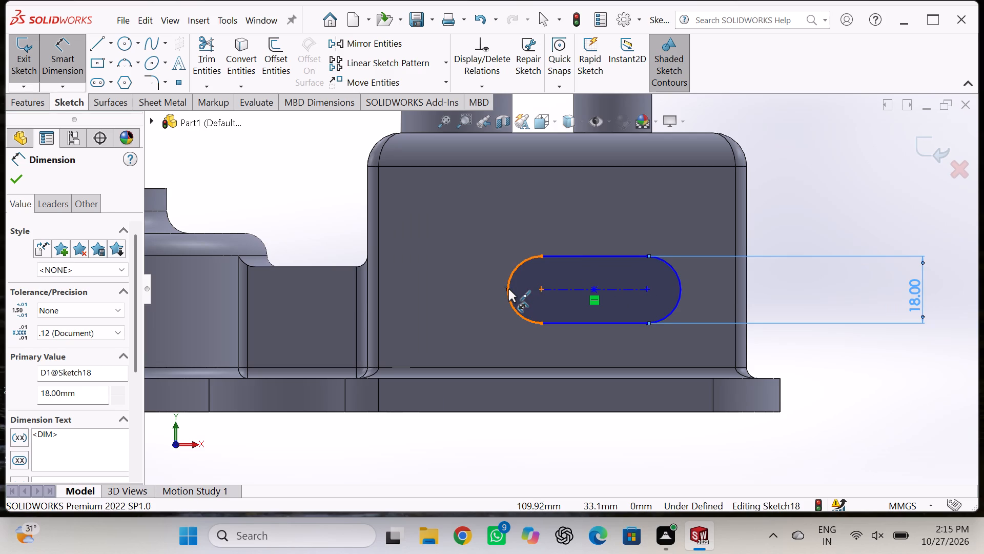
pyautogui.click(681, 291)
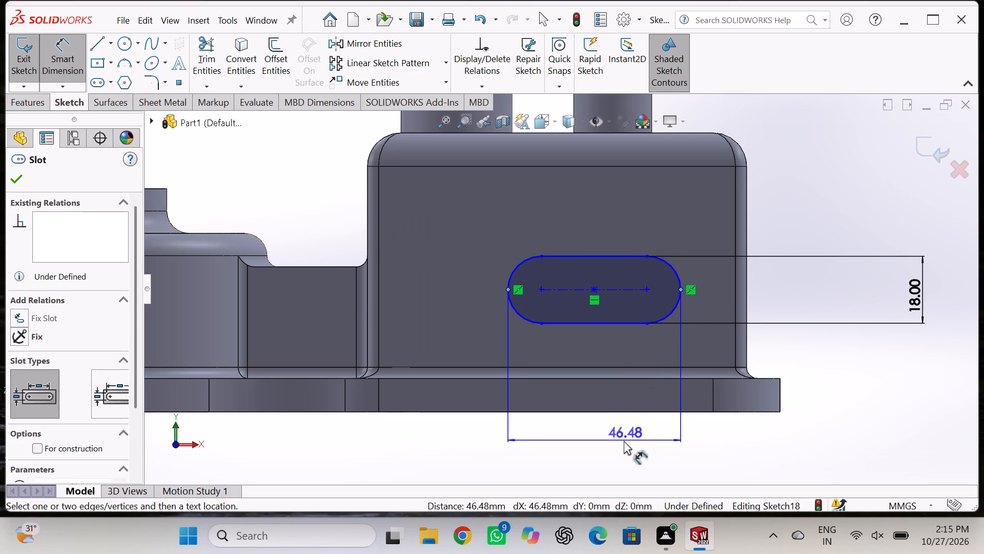
pyautogui.click(606, 442)
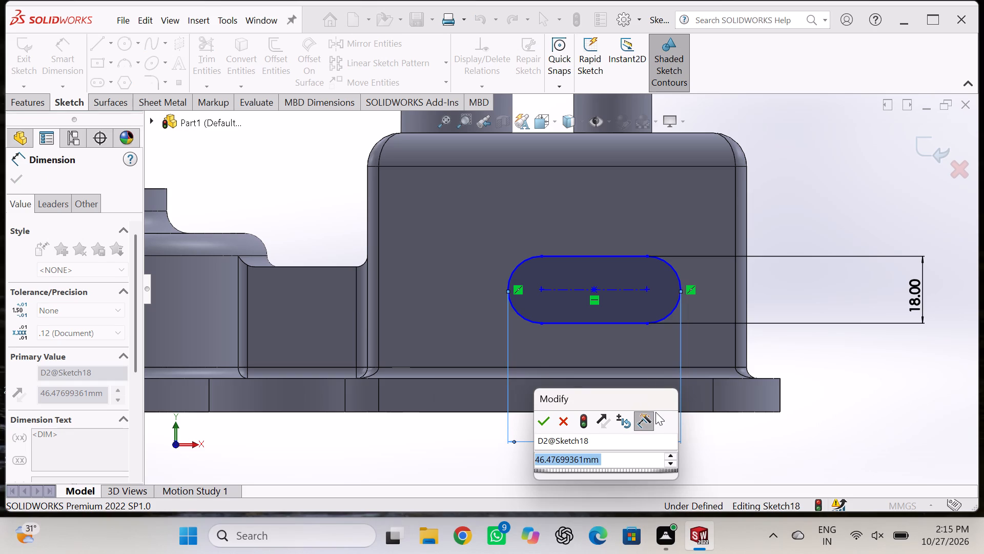
pyautogui.write('60')
pyautogui.press('Return')
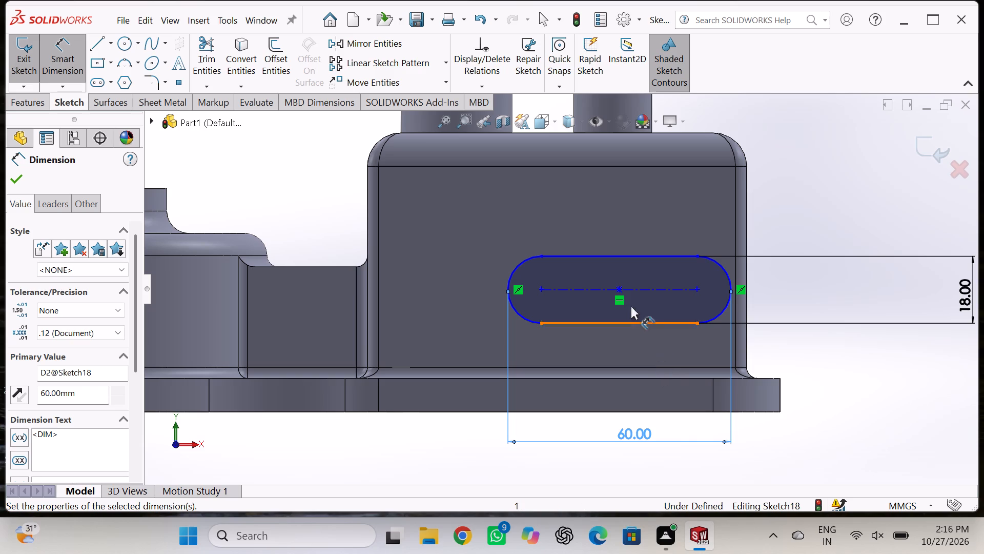
# Dimension the horizontal distance from the rectangular boss's vertical edge nearest the web to the slot's upper-edge midpoint as 48+6, giving 54 mm.
pyautogui.doubleClick(618, 256)
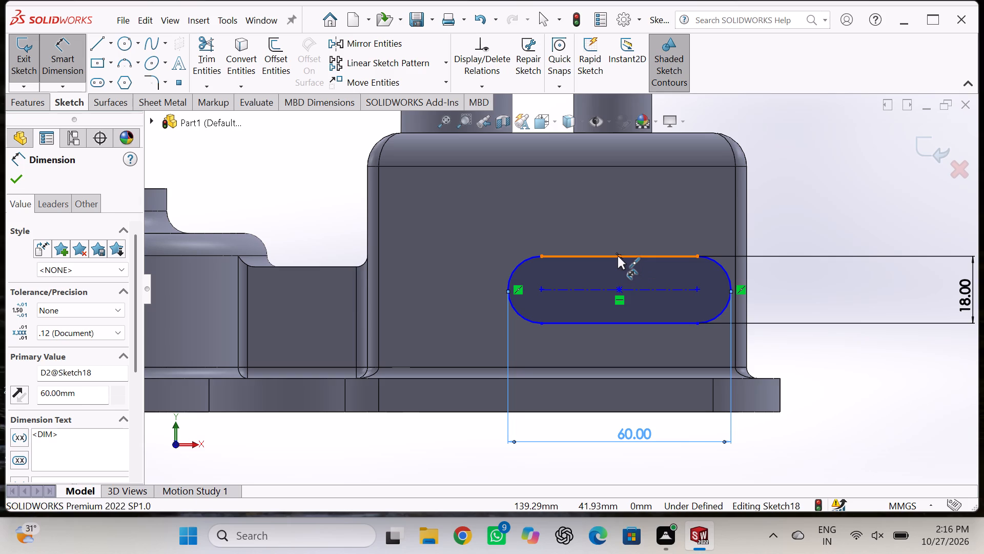
pyautogui.click(380, 285)
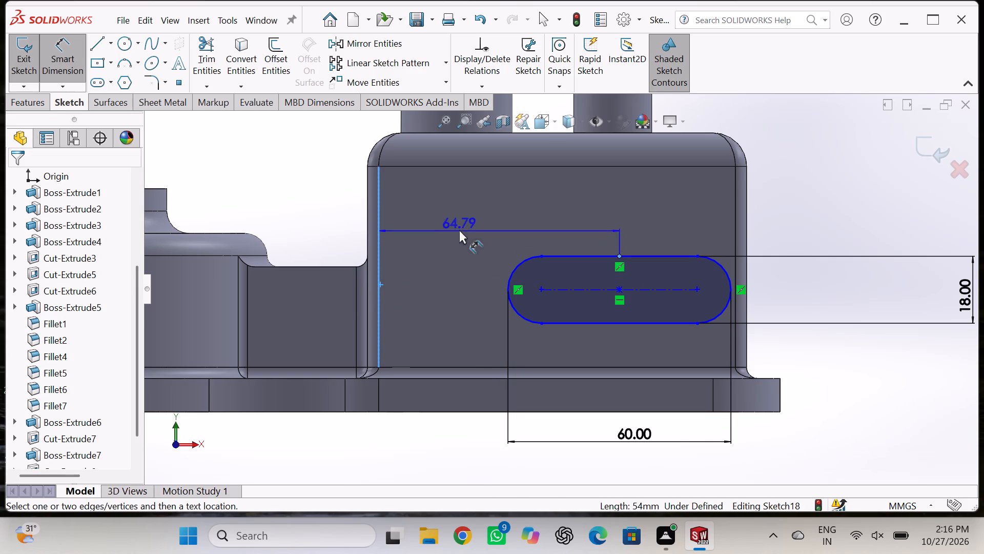
pyautogui.scroll(4, 465, 208)
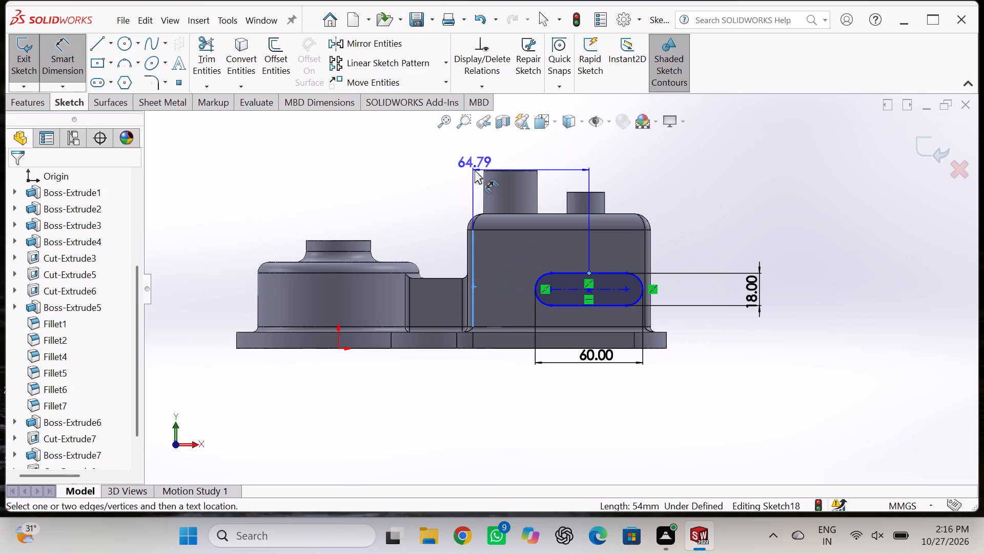
pyautogui.click(501, 149)
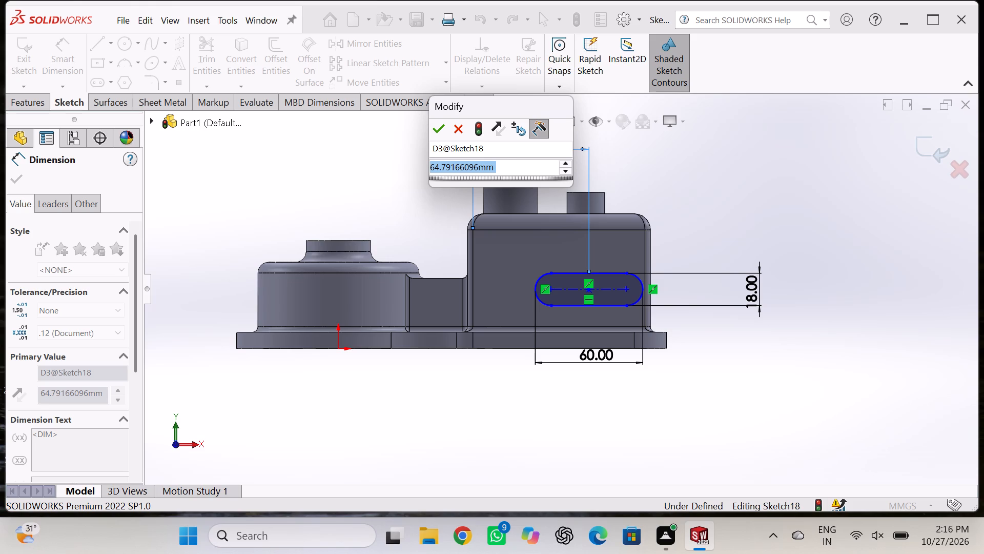
pyautogui.write('48')
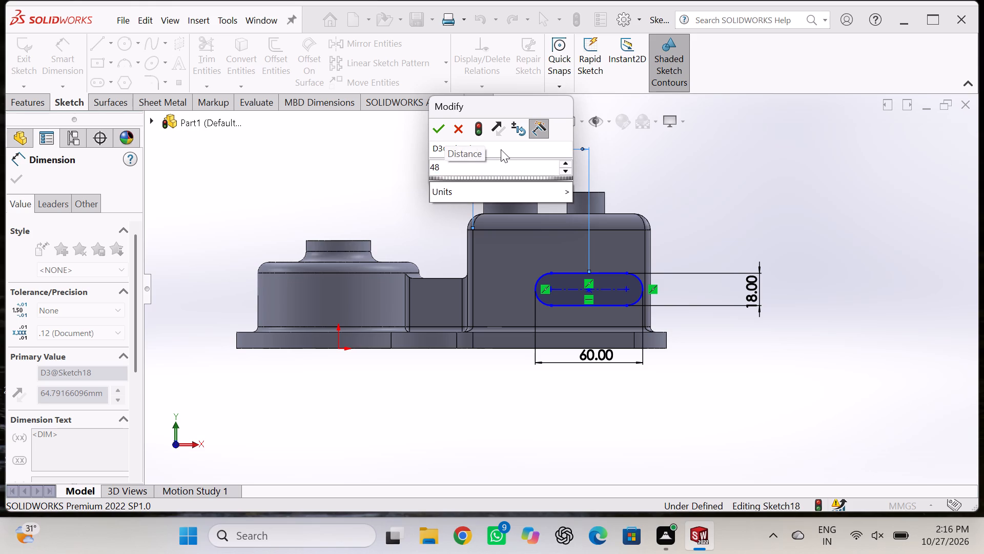
pyautogui.write('+6')
pyautogui.press('Return')
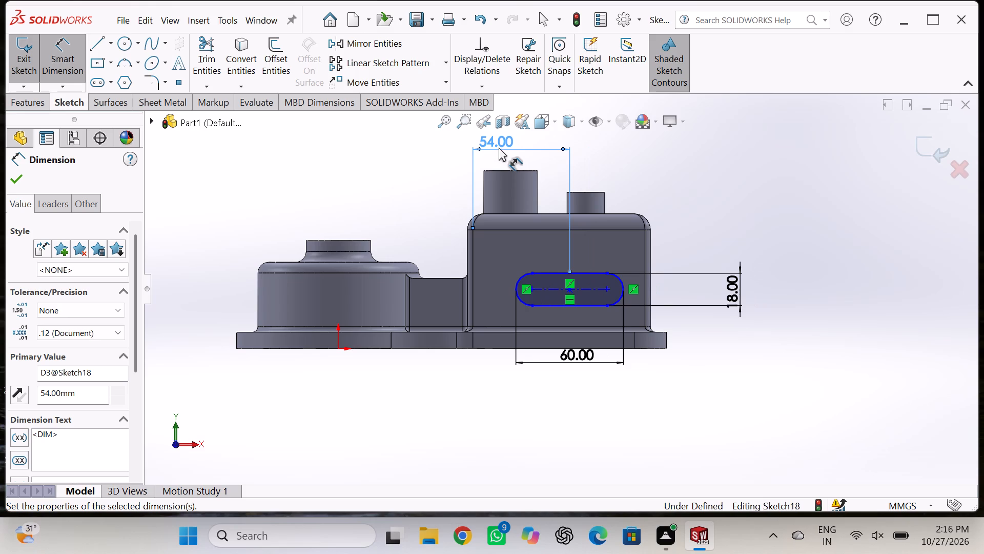
# Set the horizontal distance from the rectangular boss's vertical edge to the slot's upper-edge midpoint to 48 mm.
pyautogui.doubleClick(497, 142)
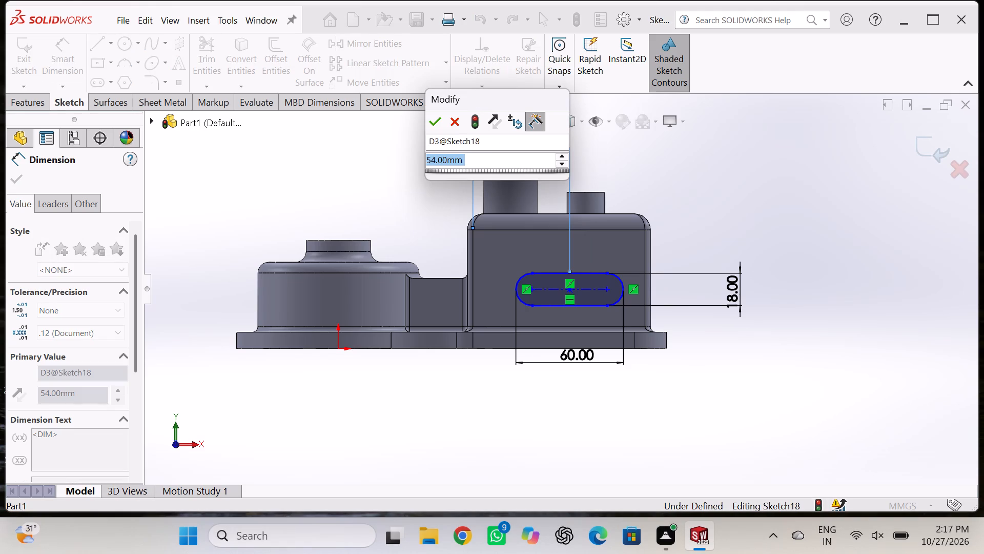
pyautogui.write('48')
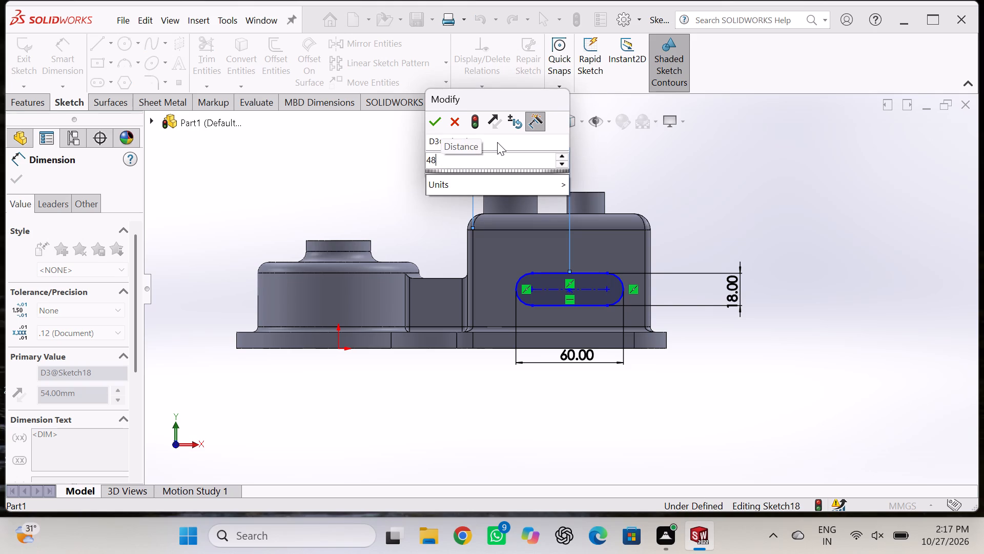
pyautogui.press('Return')
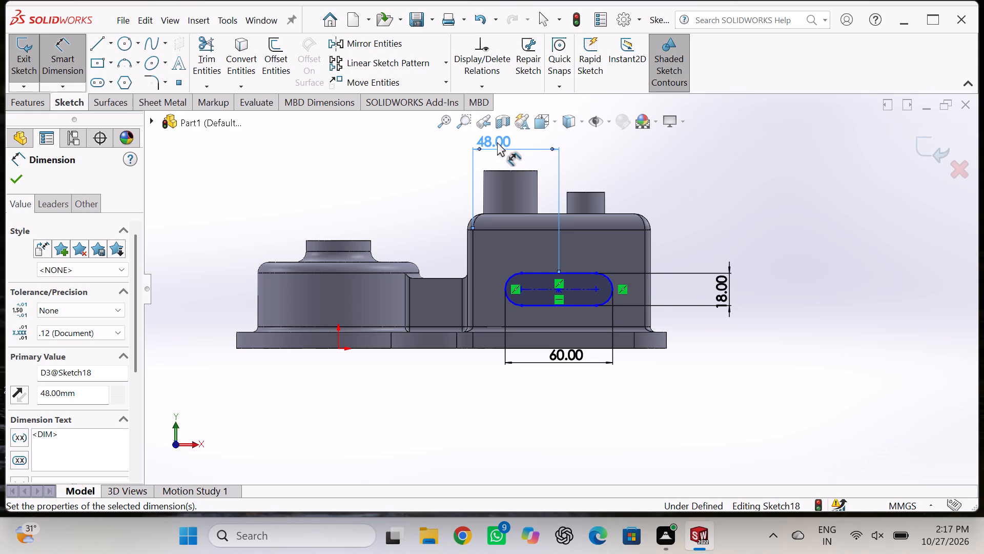
# Dimension the vertical distance from the rectangular boss's upper fillet edge down to the slot's upper edge and set it to 12 mm.
pyautogui.click(578, 271)
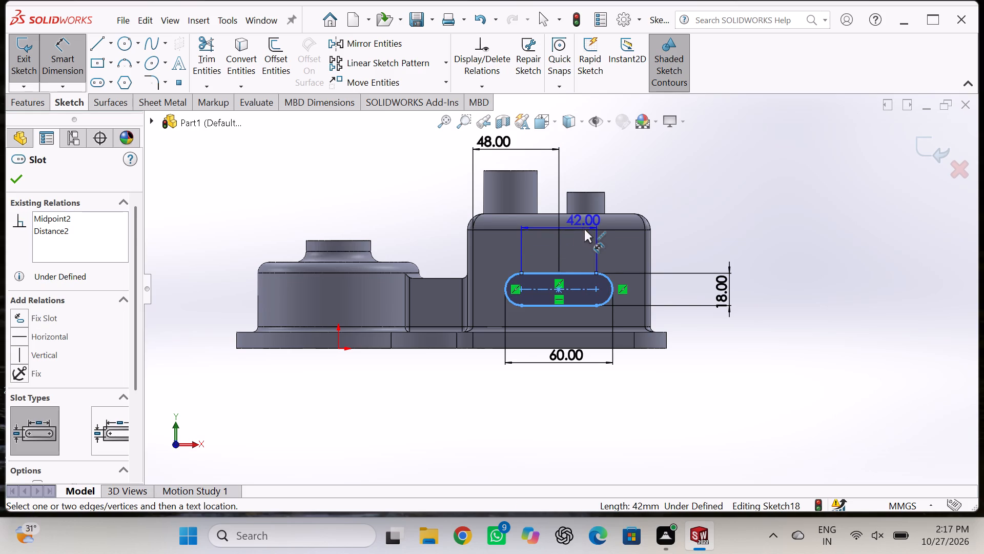
pyautogui.click(593, 229)
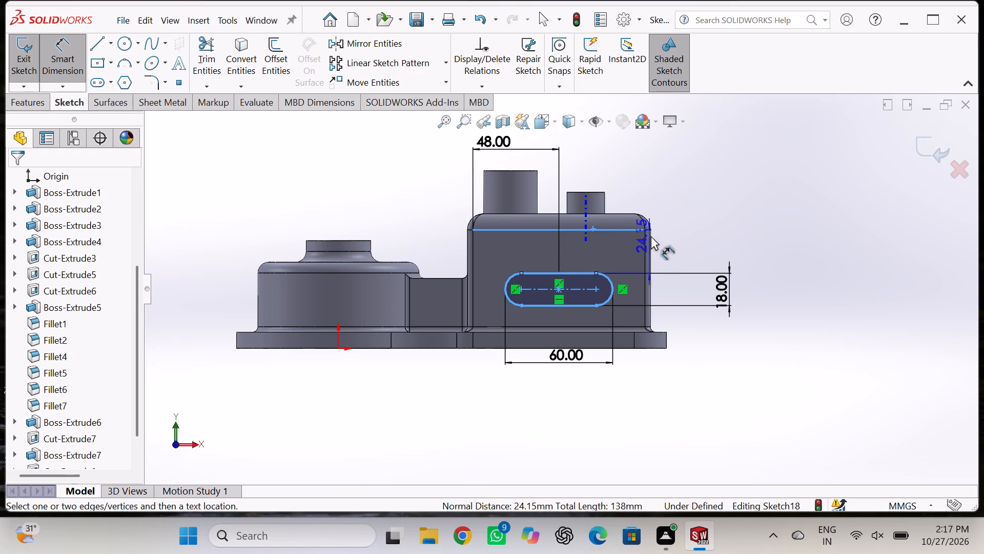
pyautogui.click(724, 252)
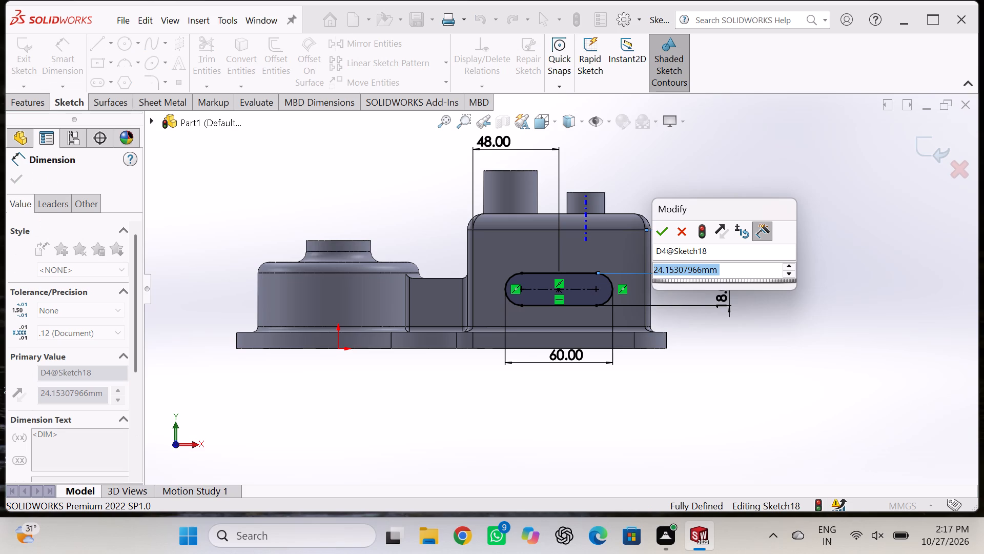
pyautogui.press('1')
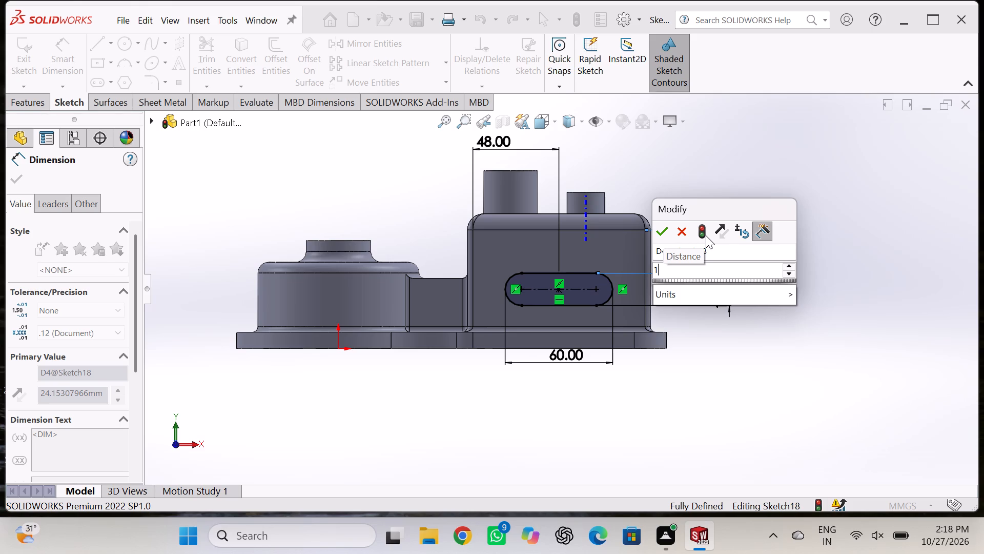
pyautogui.press('2')
pyautogui.press('Return')
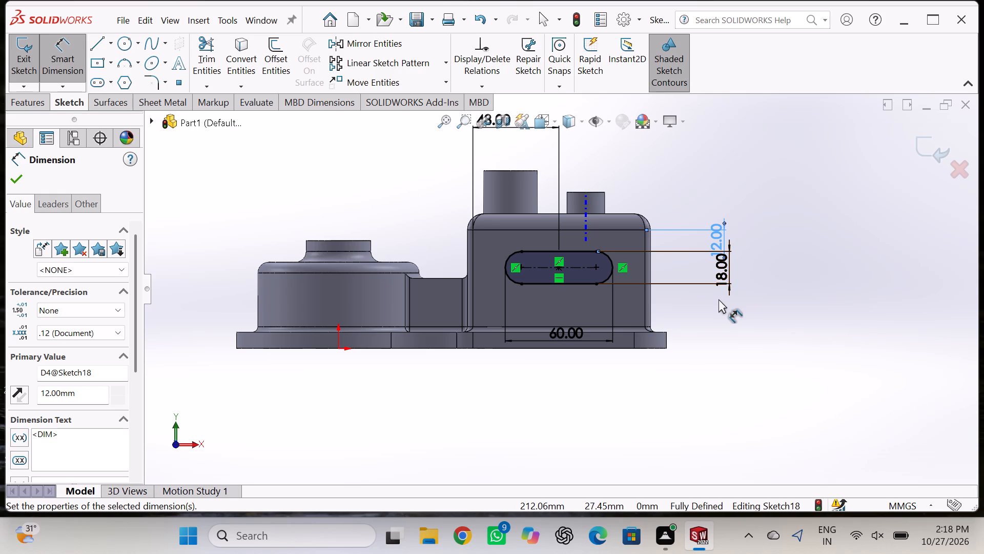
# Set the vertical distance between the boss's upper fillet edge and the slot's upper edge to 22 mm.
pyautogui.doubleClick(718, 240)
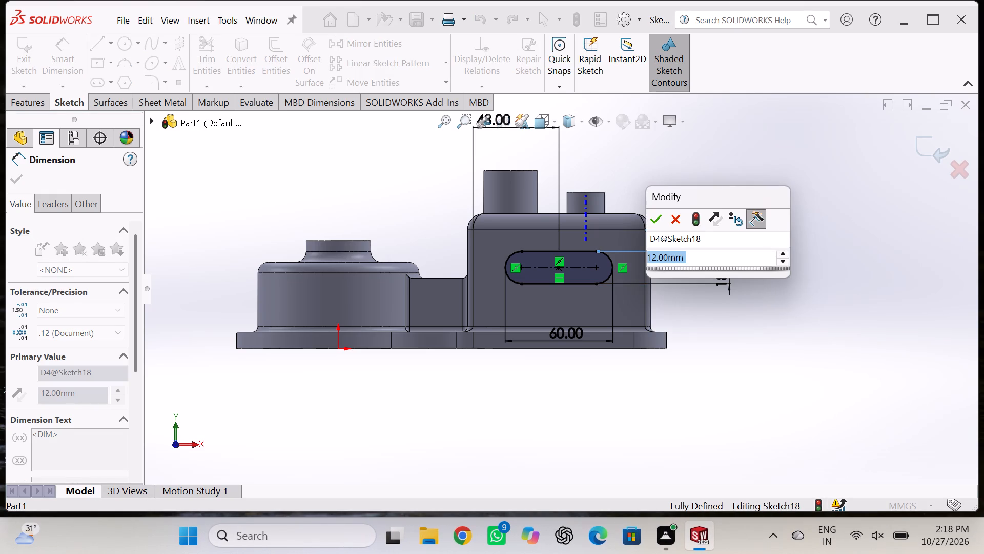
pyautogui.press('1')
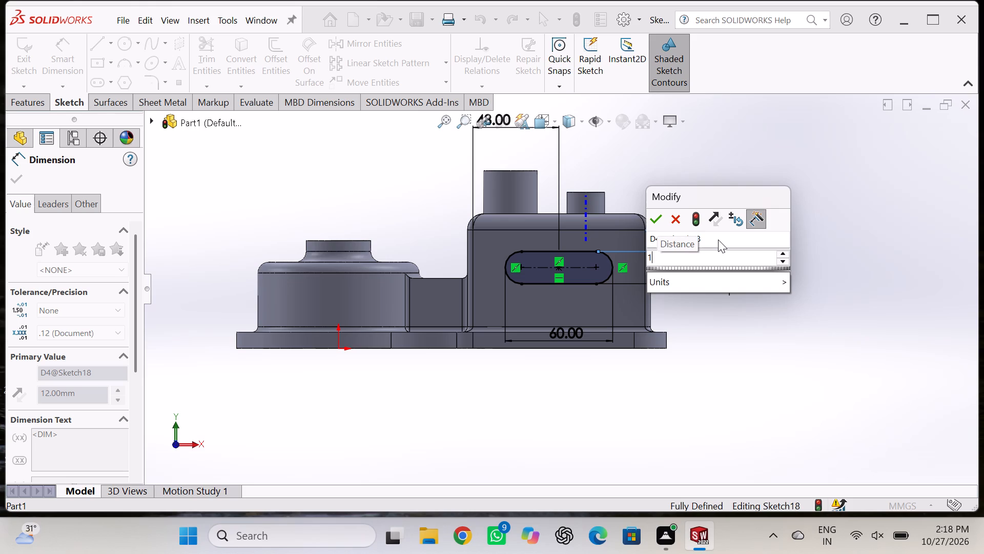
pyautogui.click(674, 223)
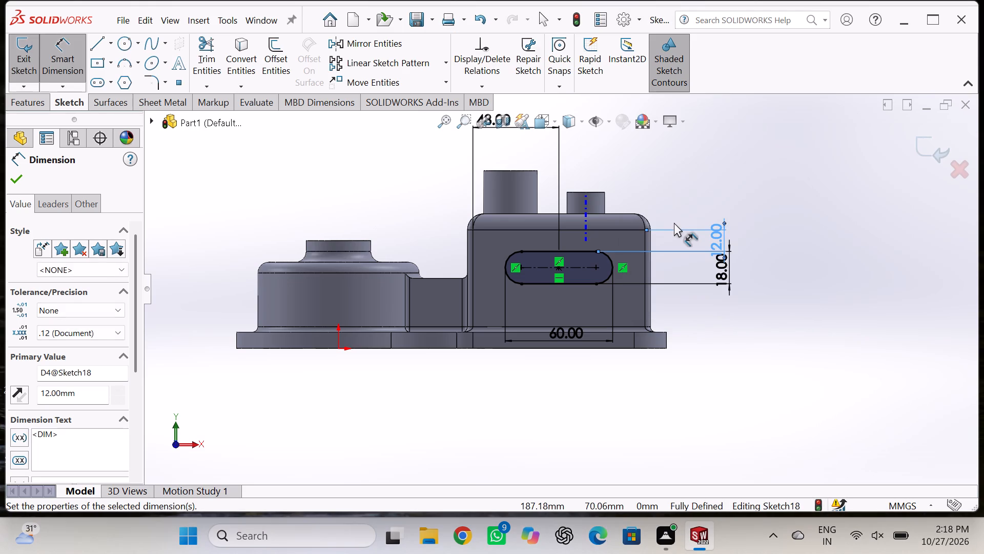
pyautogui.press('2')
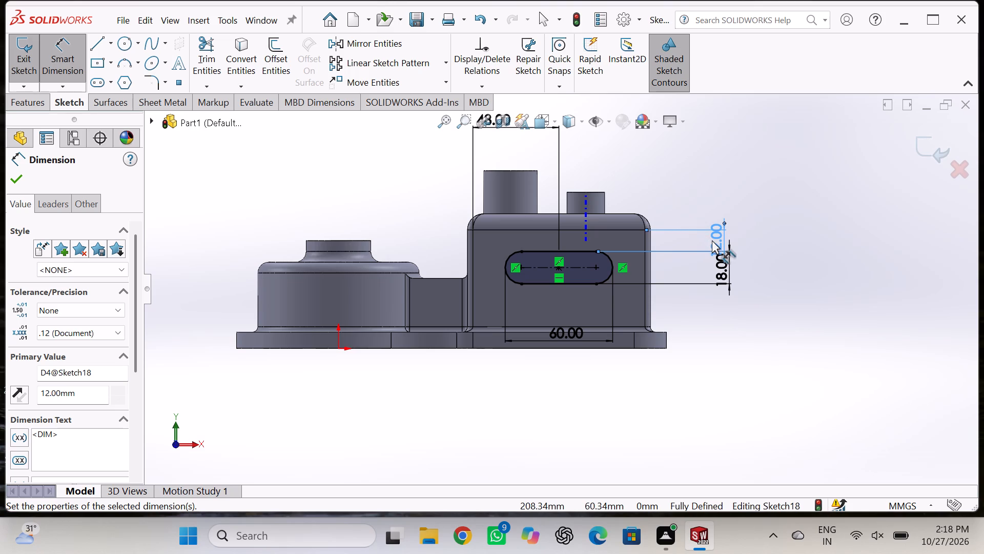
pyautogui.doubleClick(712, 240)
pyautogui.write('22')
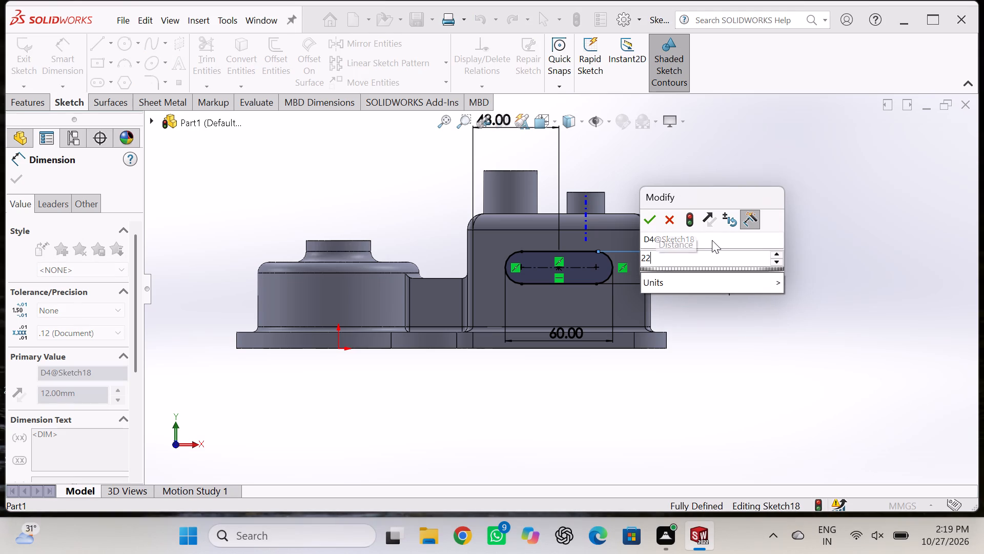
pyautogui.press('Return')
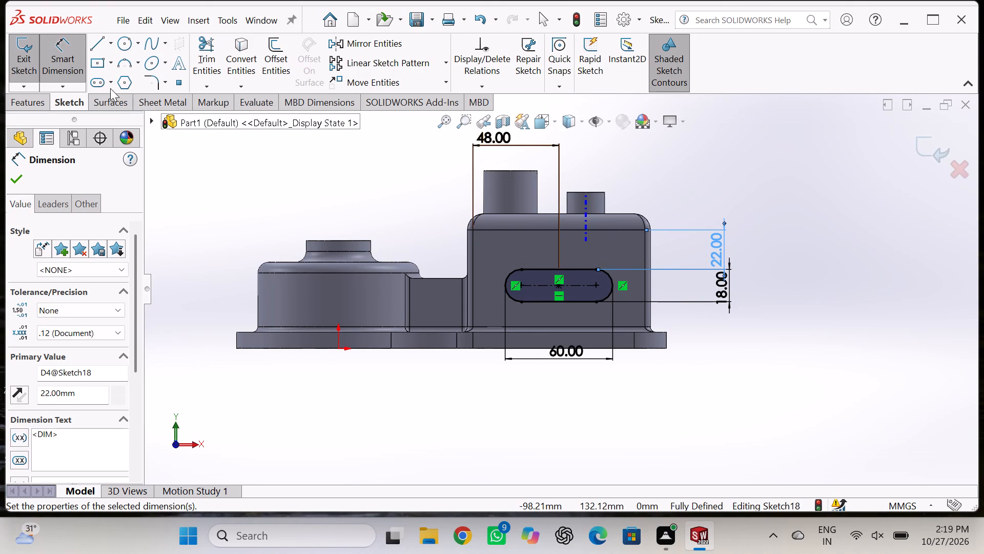
# Offset the whole slot chain outward by 12 mm with dimensions added, forming a larger concentric slot outline.
pyautogui.click(281, 67)
pyautogui.click(538, 271)
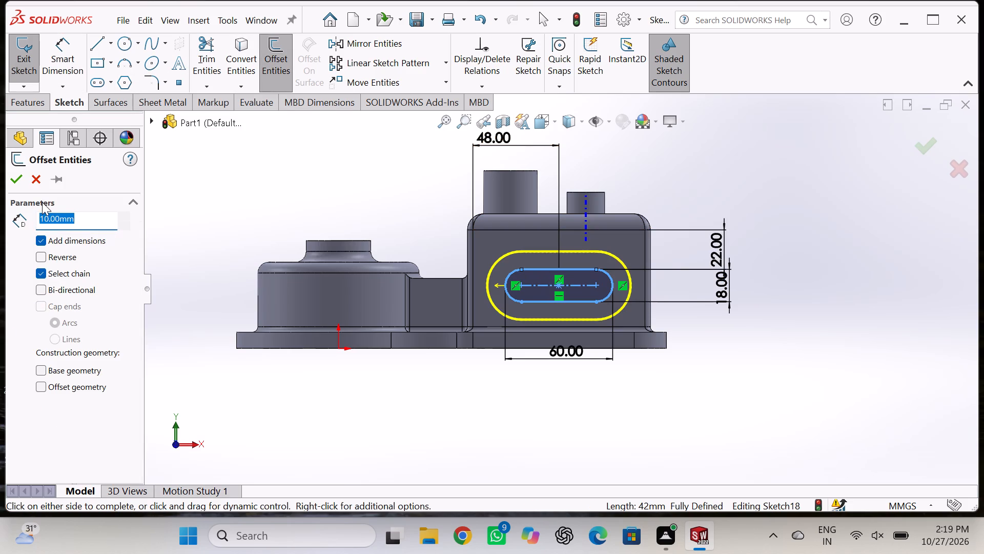
pyautogui.press('1')
pyautogui.press('2')
pyautogui.click(13, 174)
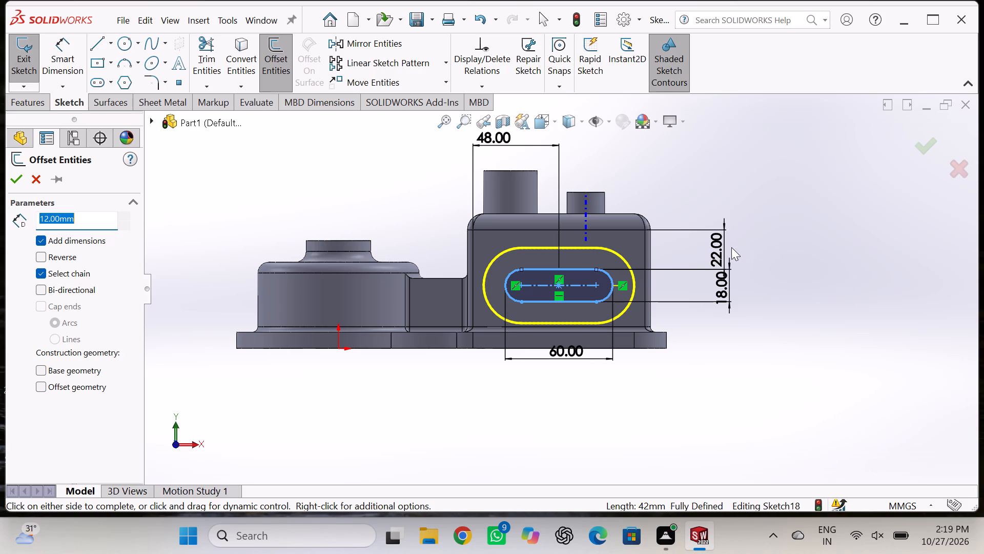
pyautogui.click(717, 254)
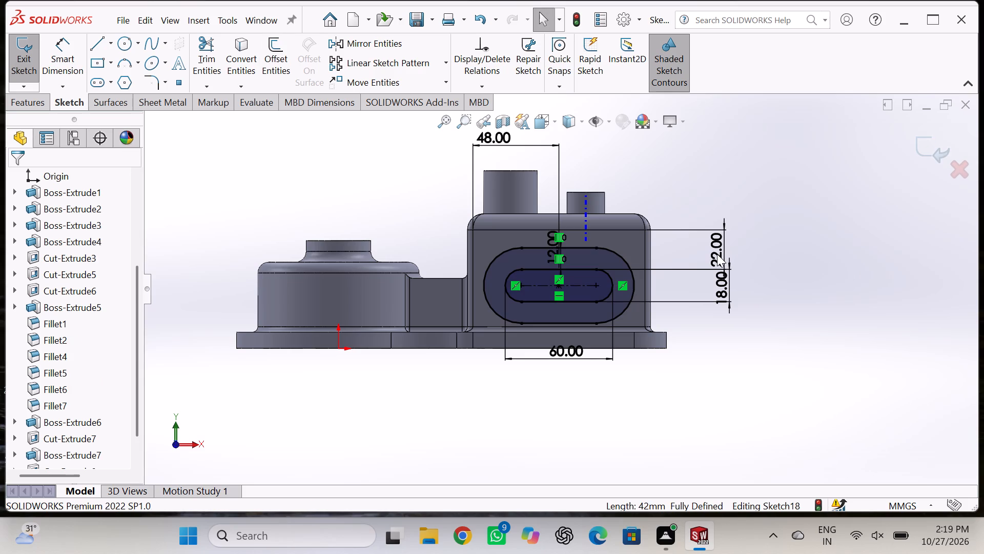
# Set the vertical distance from the boss's upper fillet edge to the inner slot's upper edge to 20 mm, and exit the sketch.
pyautogui.doubleClick(717, 254)
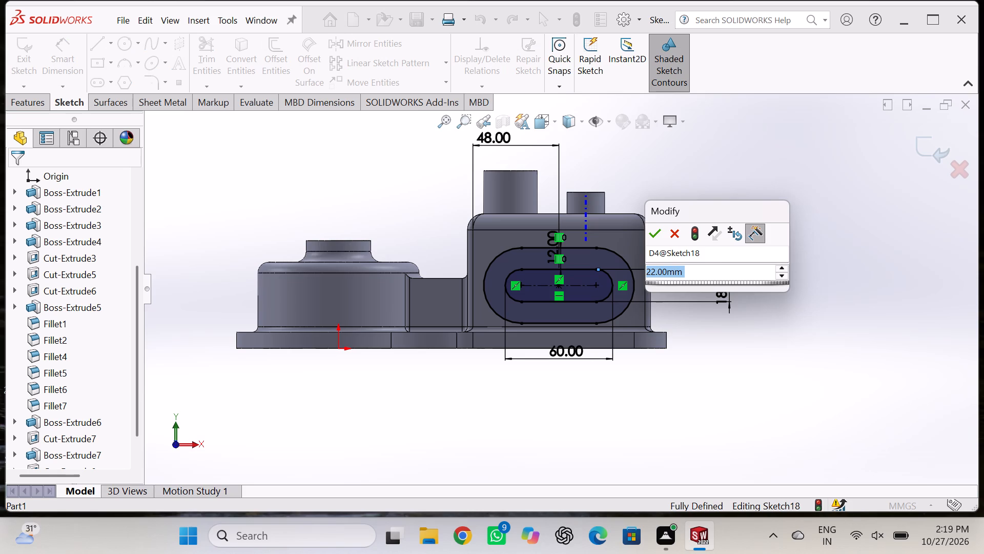
pyautogui.press('2')
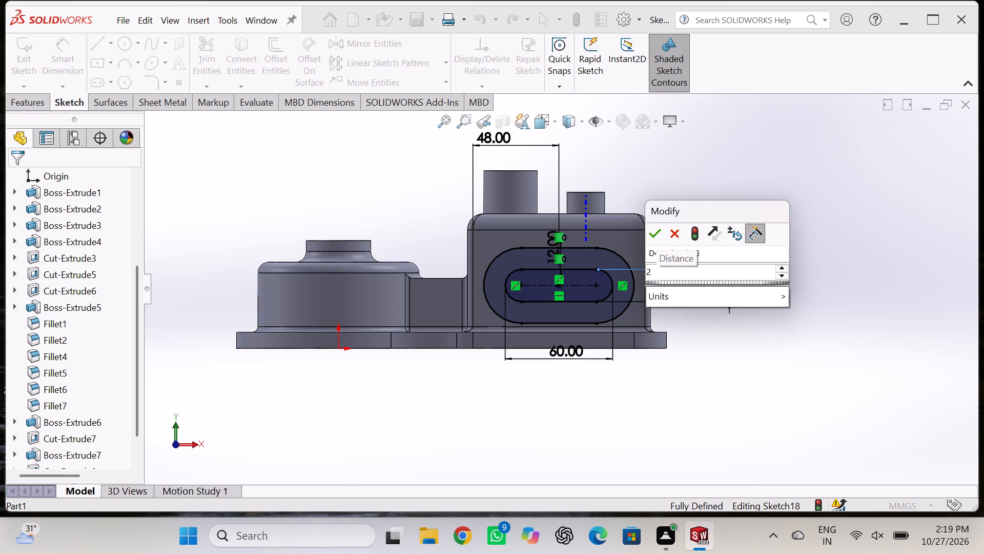
pyautogui.press('0')
pyautogui.press('Return')
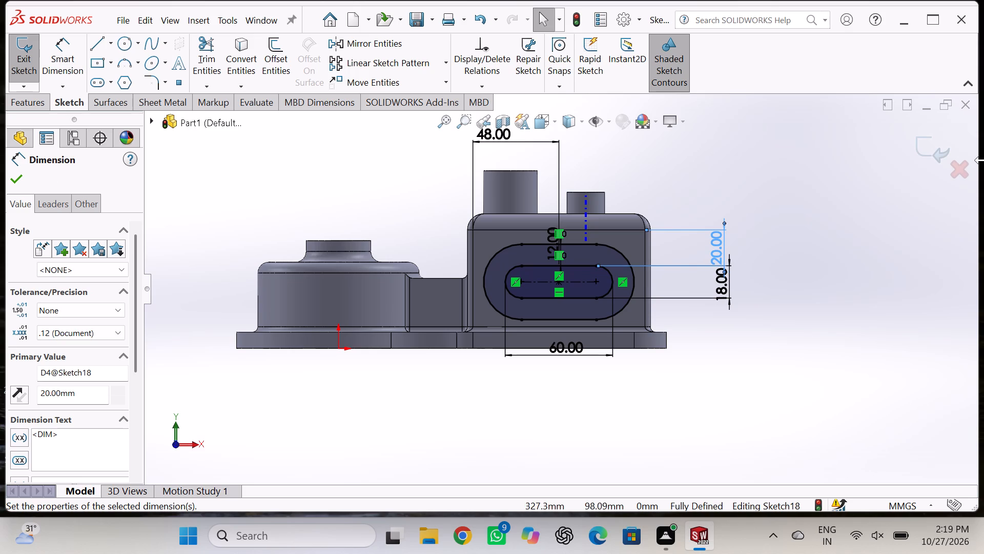
pyautogui.click(920, 150)
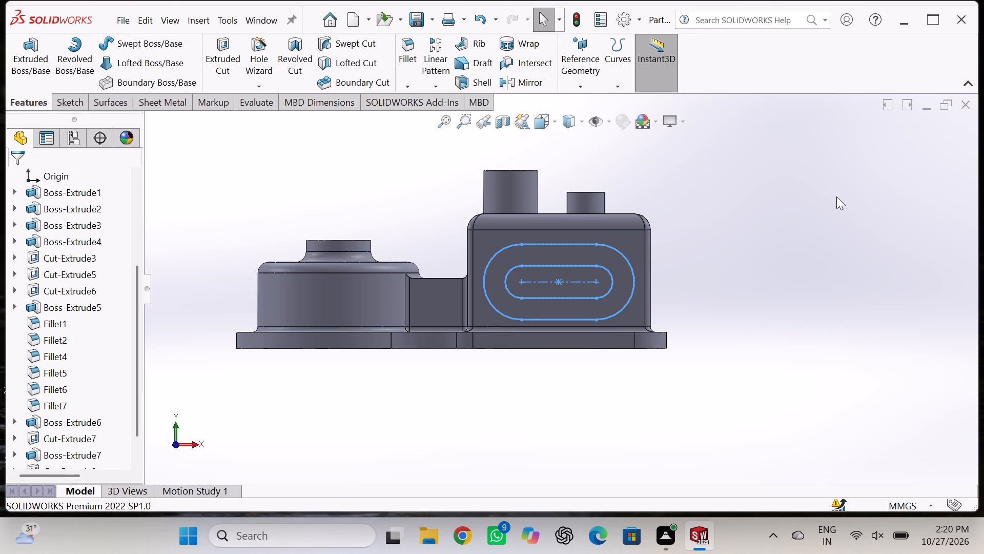
# Cut the ring between the two slot outlines into the rectangular boss with an Up To Next Extruded Cut, keeping all bodies.
pyautogui.moveTo(827, 208); pyautogui.dragTo(723, 249, button='middle')
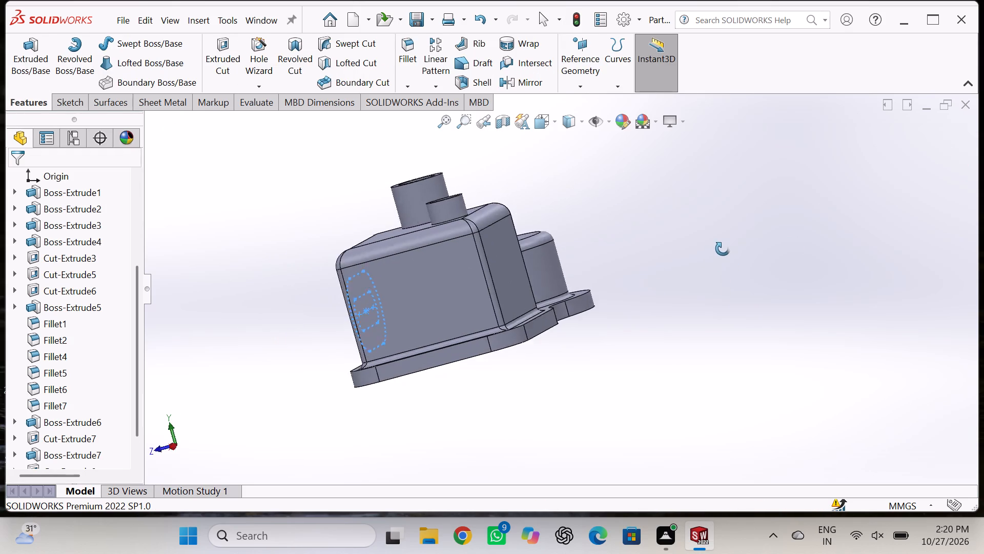
pyautogui.moveTo(723, 249); pyautogui.dragTo(793, 221, button='middle')
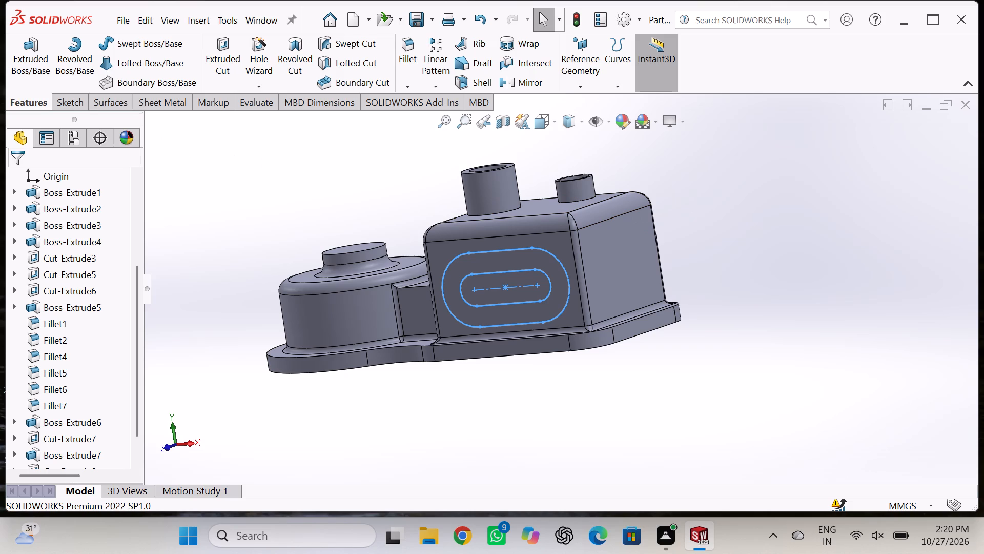
pyautogui.click(217, 58)
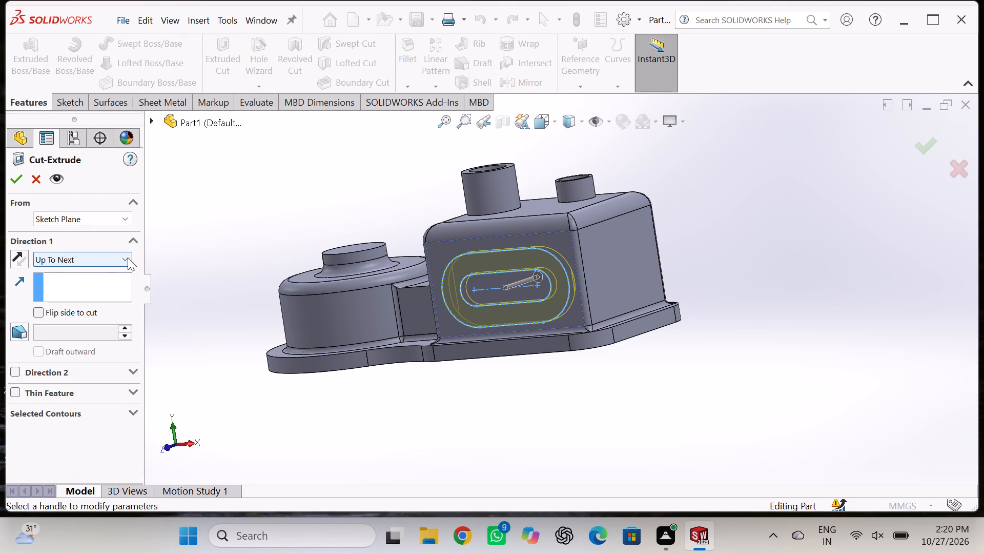
pyautogui.click(12, 175)
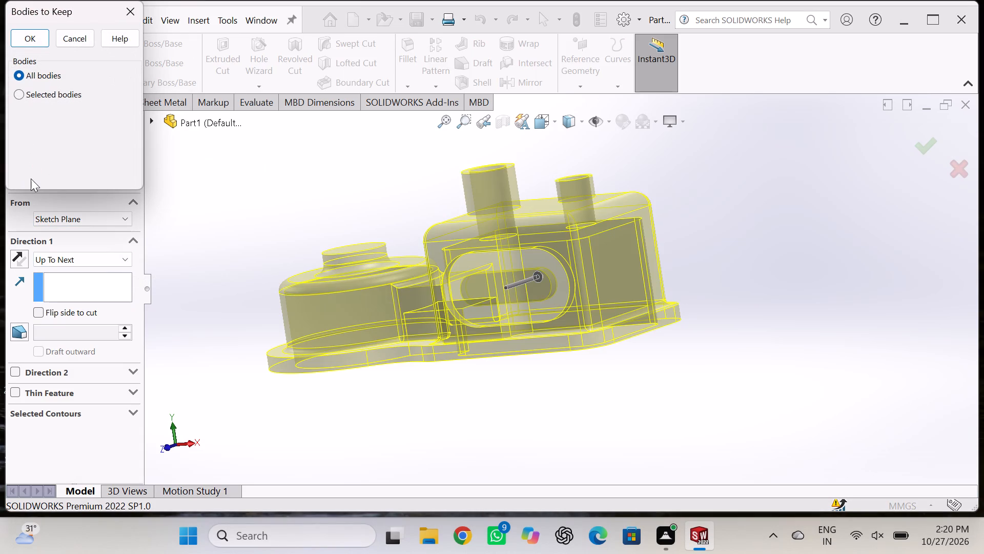
pyautogui.click(39, 36)
# Examine the slot-shaped ring cut in the rectangular boss's side wall from the front, back and underside.
pyautogui.moveTo(225, 185); pyautogui.dragTo(241, 214, button='middle')
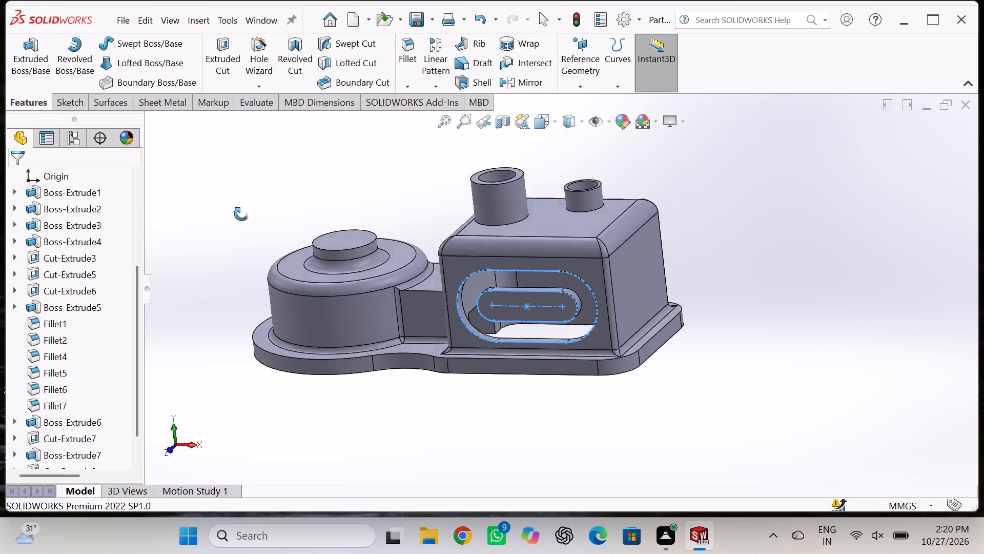
pyautogui.moveTo(241, 214); pyautogui.dragTo(223, 145, button='middle')
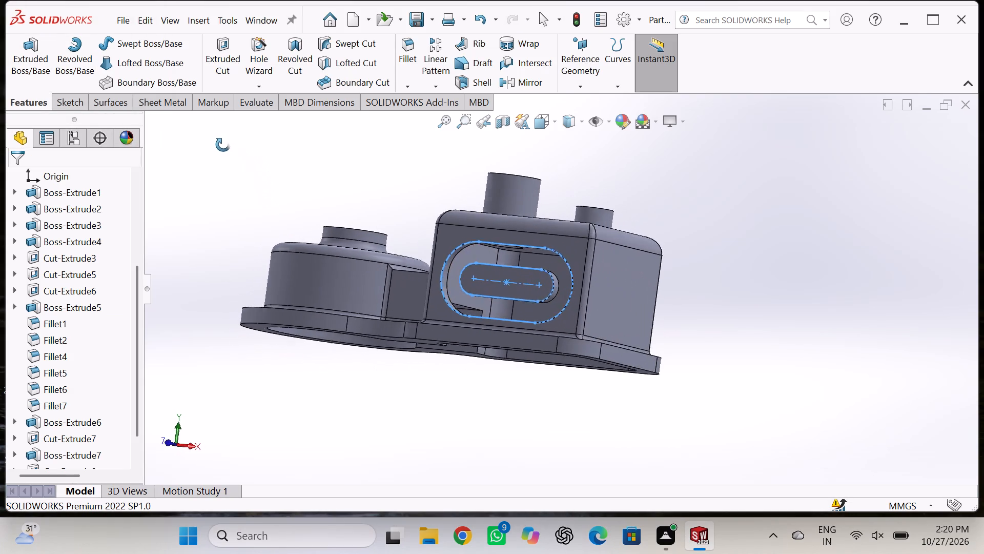
pyautogui.moveTo(223, 145); pyautogui.dragTo(88, 190, button='middle')
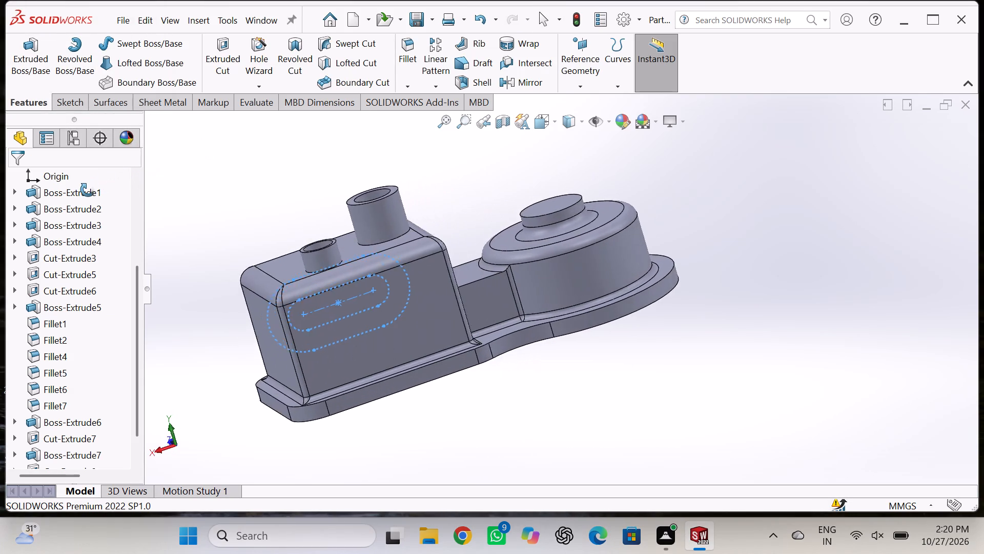
pyautogui.moveTo(88, 190); pyautogui.dragTo(277, 222, button='middle')
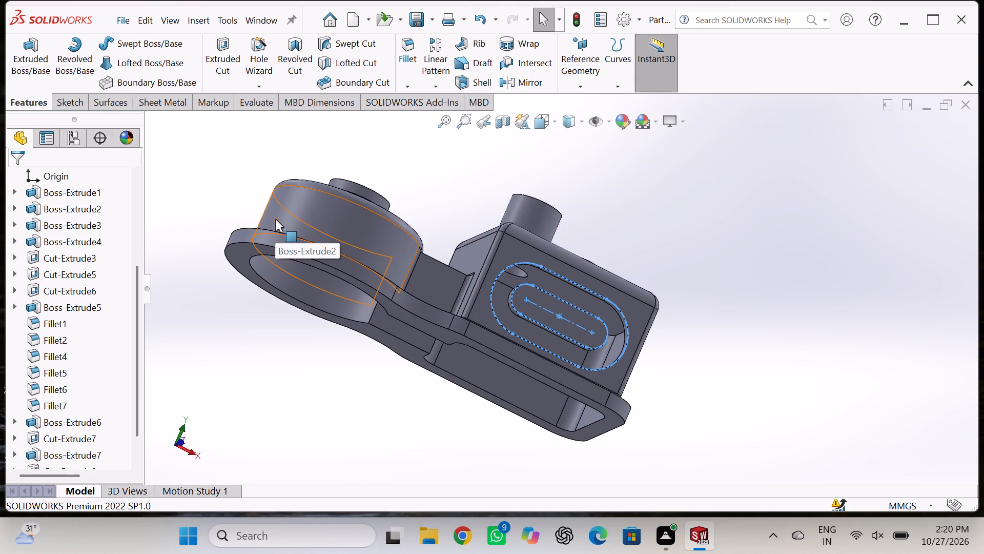
pyautogui.moveTo(757, 216); pyautogui.dragTo(709, 211, button='middle')
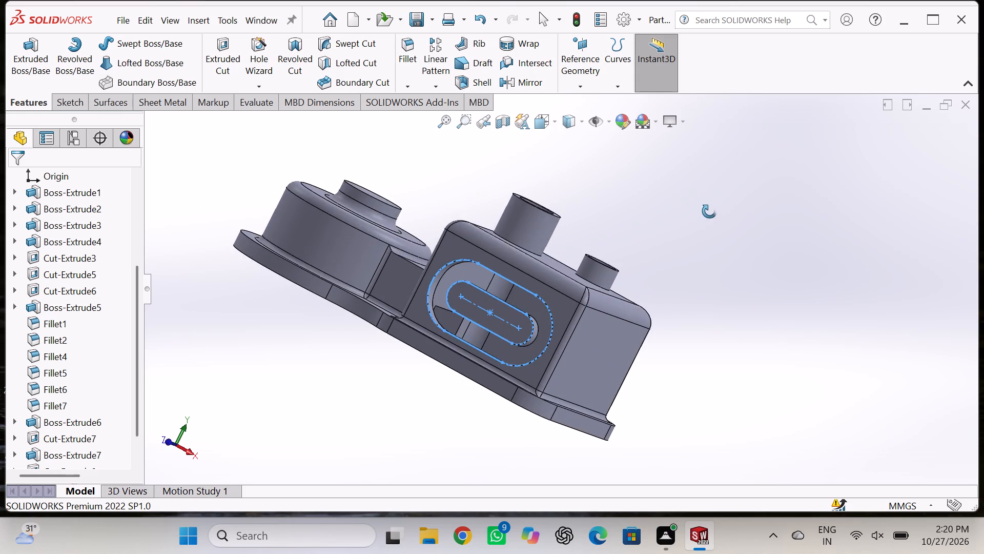
pyautogui.moveTo(709, 211); pyautogui.dragTo(723, 247, button='middle')
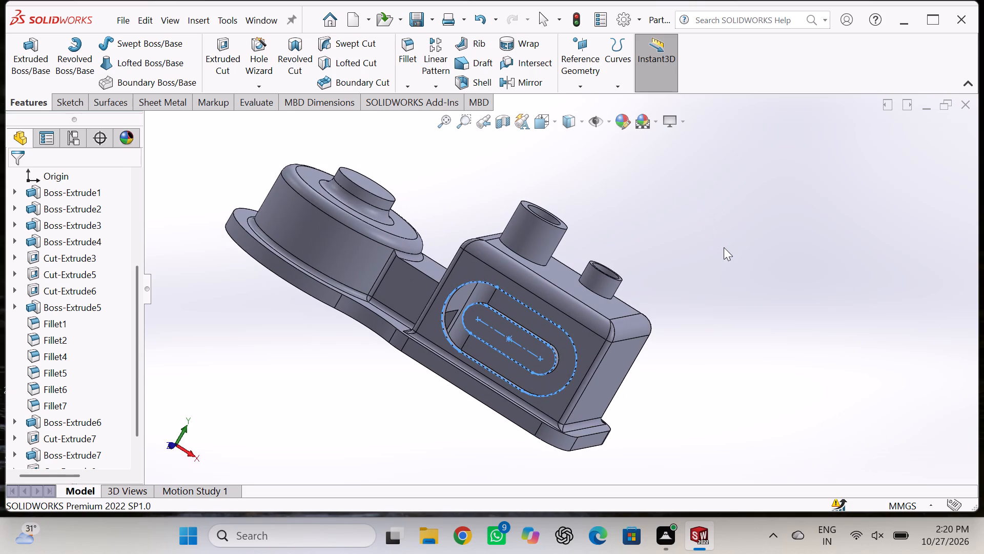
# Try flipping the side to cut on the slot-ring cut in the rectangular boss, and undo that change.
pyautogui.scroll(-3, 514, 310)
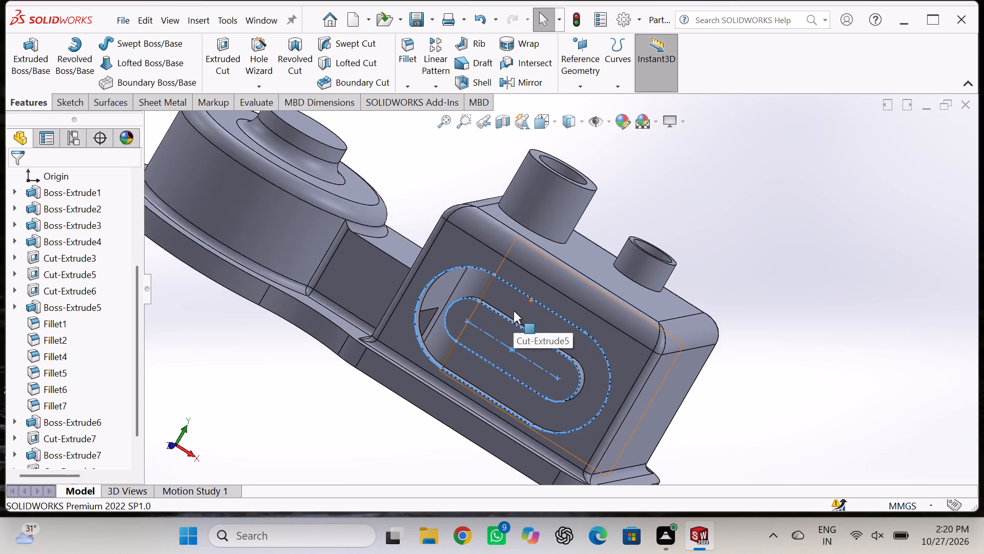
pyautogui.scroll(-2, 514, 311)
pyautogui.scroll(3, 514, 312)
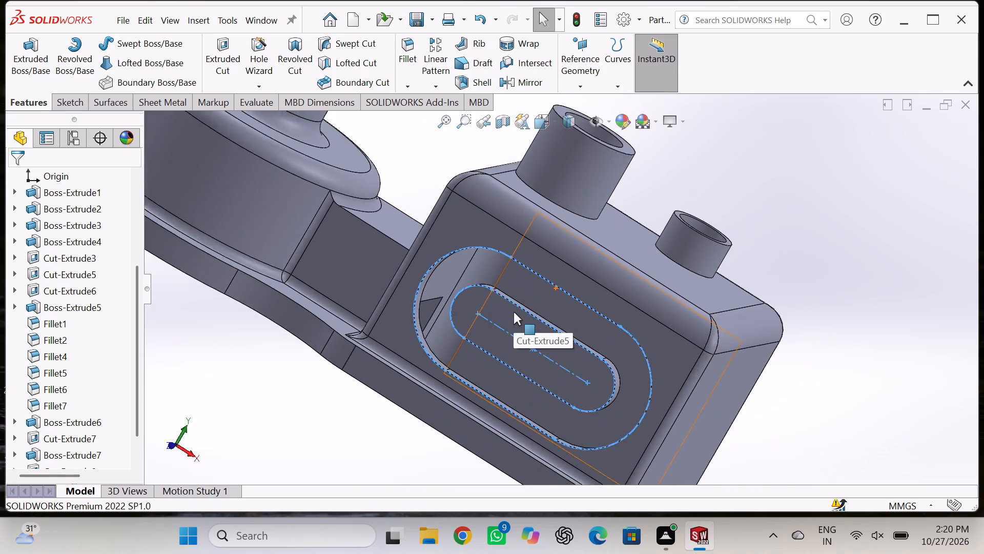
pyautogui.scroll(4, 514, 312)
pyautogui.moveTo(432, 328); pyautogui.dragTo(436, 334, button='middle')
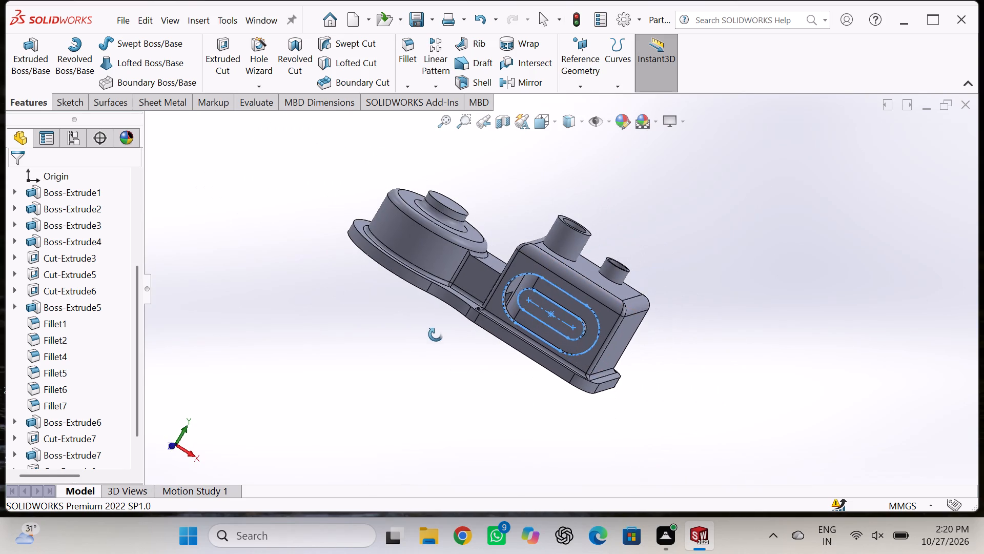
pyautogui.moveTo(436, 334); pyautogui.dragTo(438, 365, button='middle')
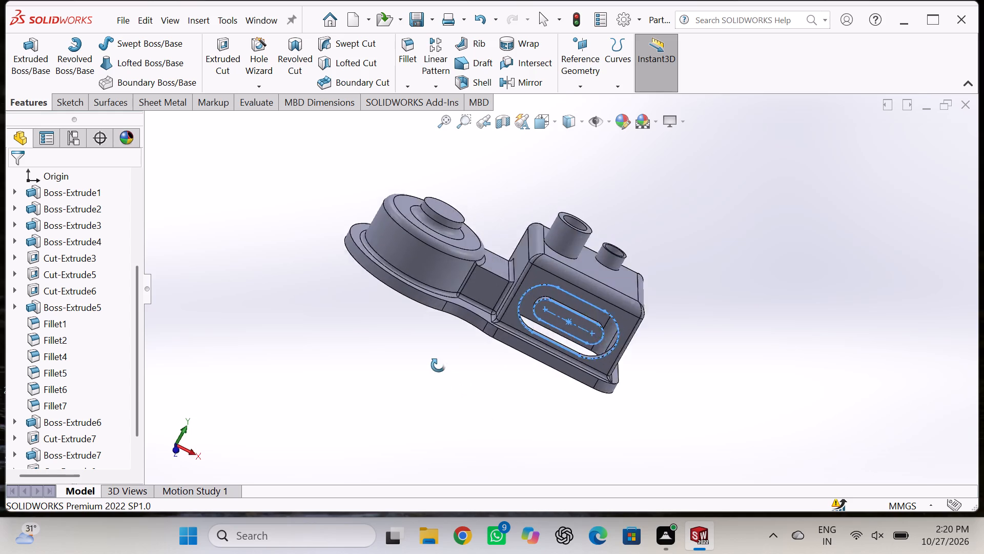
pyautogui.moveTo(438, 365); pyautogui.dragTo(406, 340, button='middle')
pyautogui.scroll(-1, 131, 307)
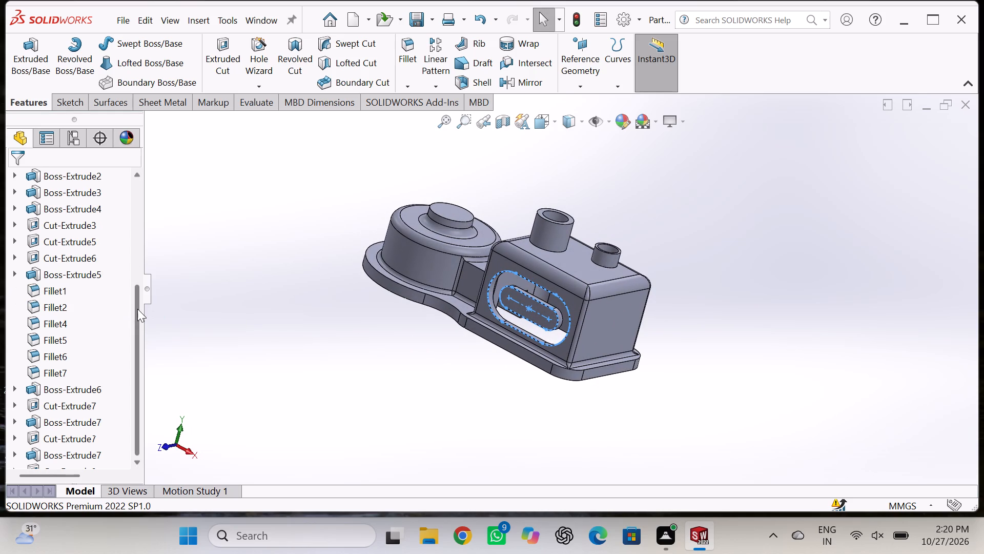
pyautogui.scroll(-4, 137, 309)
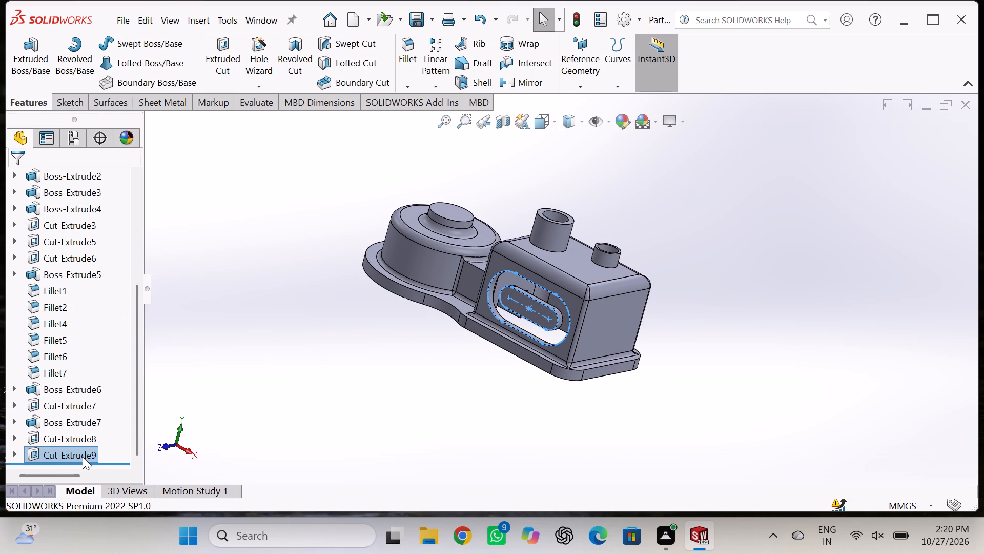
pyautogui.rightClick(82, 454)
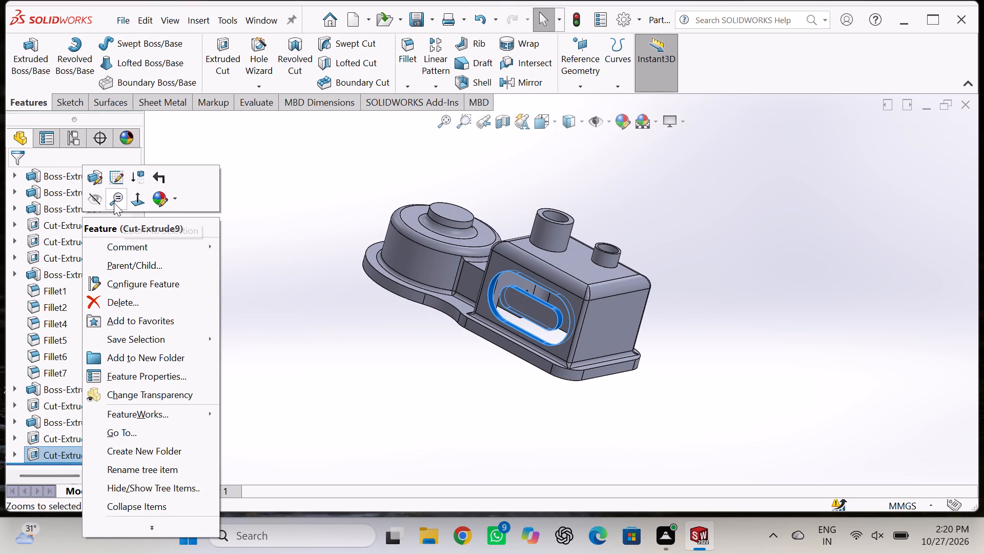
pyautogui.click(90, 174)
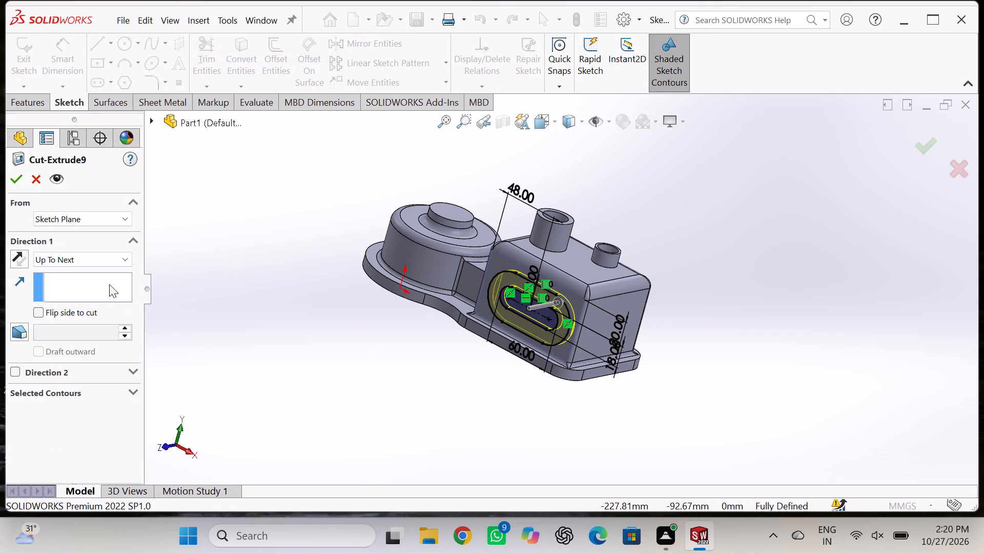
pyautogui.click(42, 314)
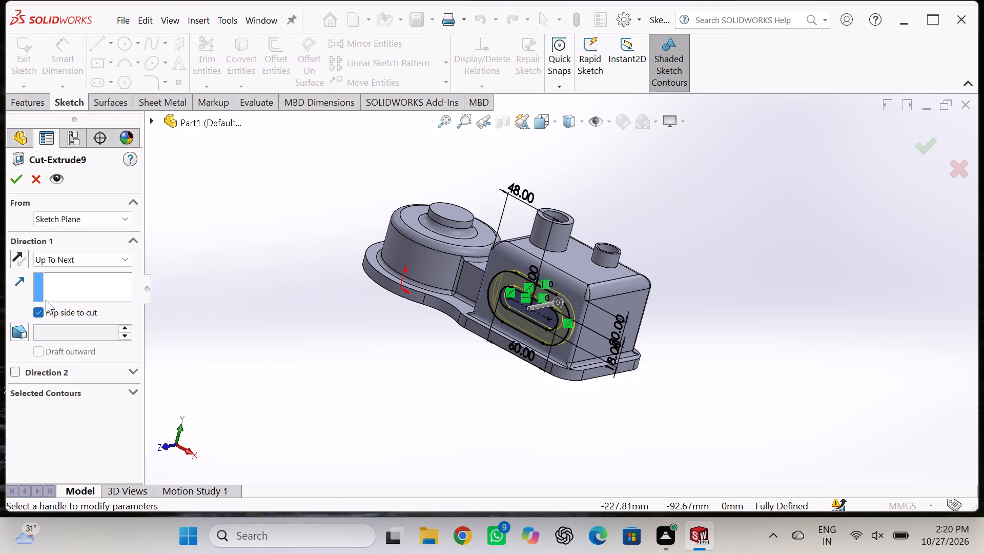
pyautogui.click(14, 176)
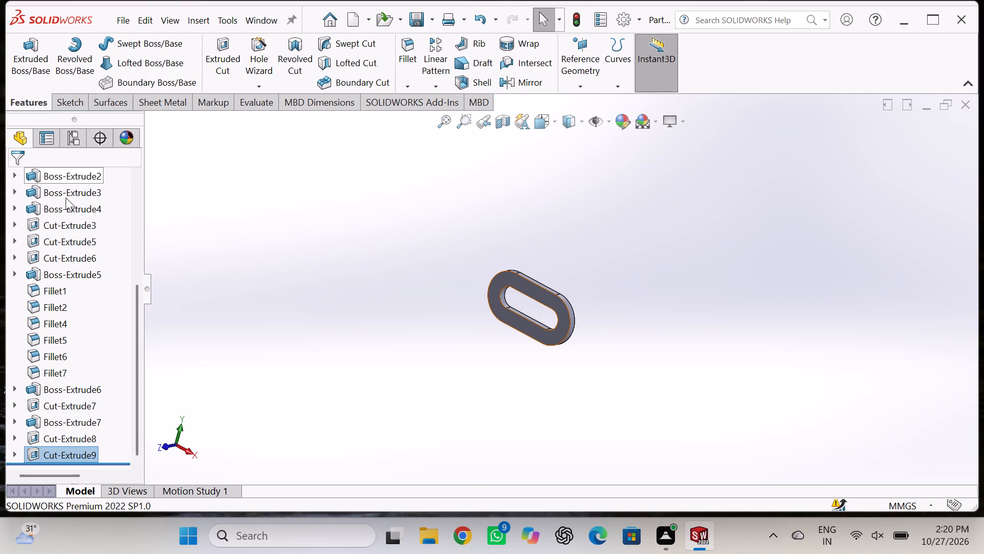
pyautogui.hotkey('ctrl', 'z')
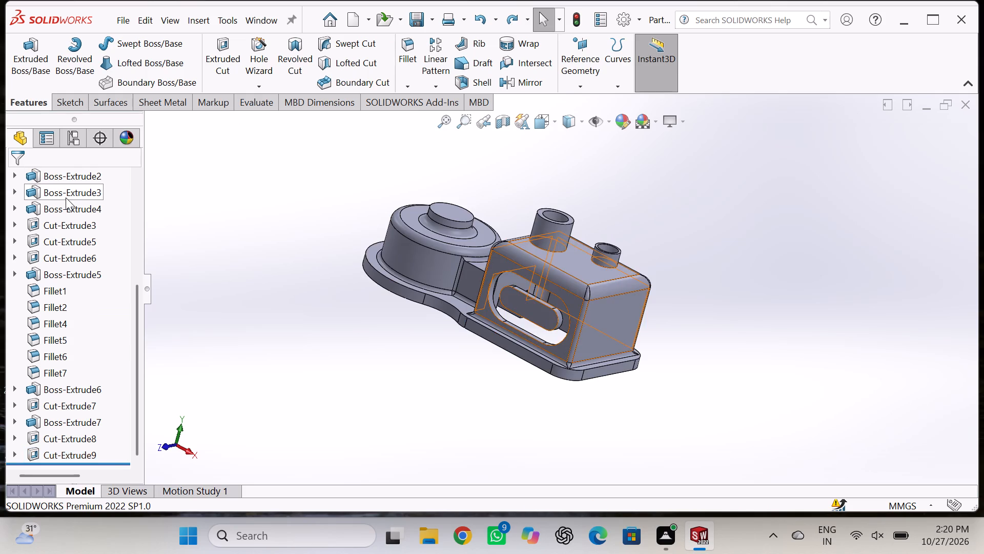
# Undo the extruded cut of the slot ring, going back to the two-slot sketch on the boss's side face.
pyautogui.hotkey('ctrl', 'z')
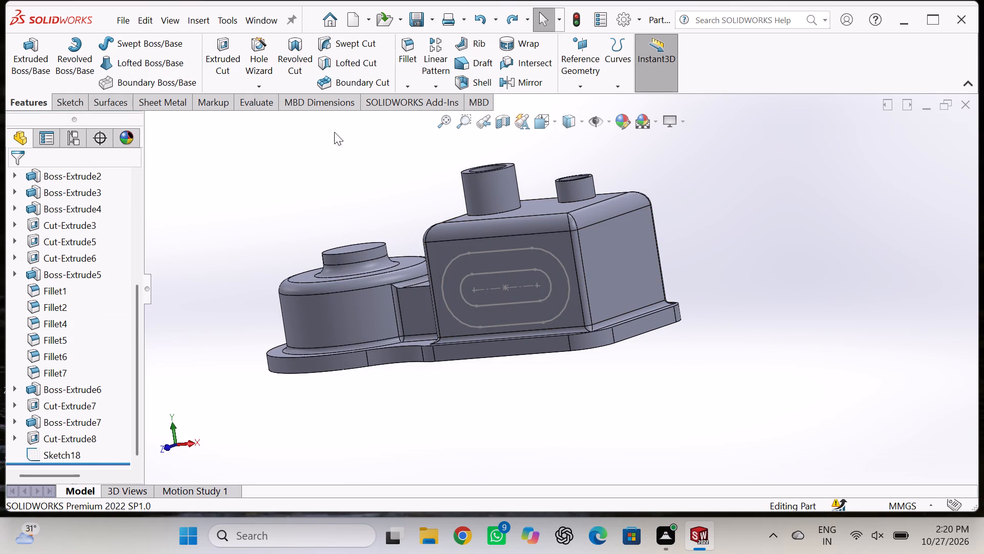
# Extrude the outer slot outline as a merged boss, reversed into the rectangular boss, Blind to a depth of 17 mm.
pyautogui.click(38, 53)
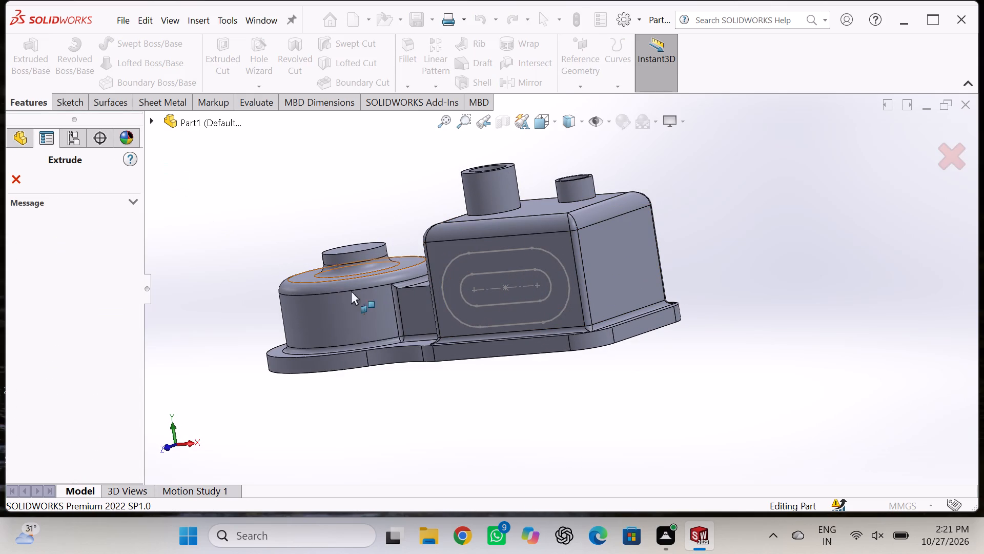
pyautogui.click(517, 249)
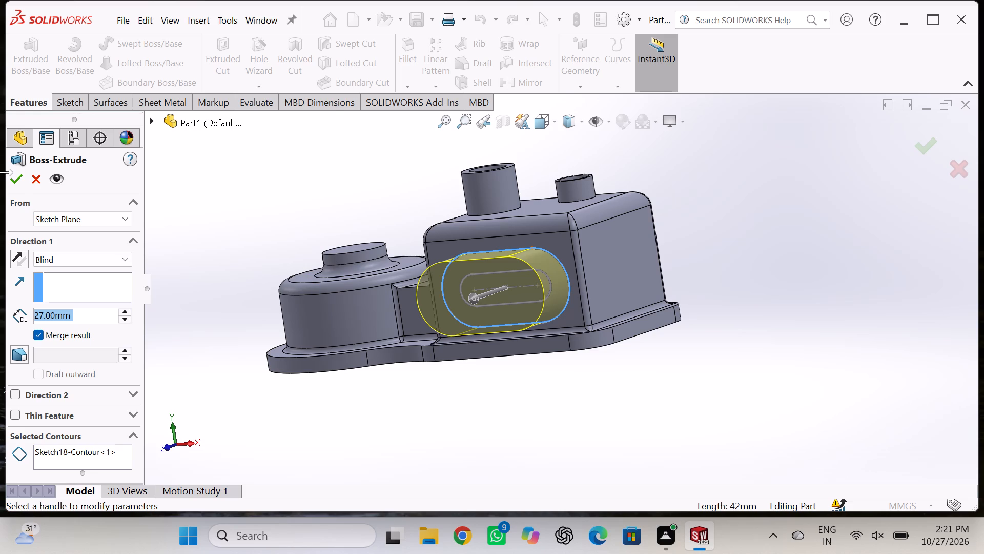
pyautogui.doubleClick(14, 256)
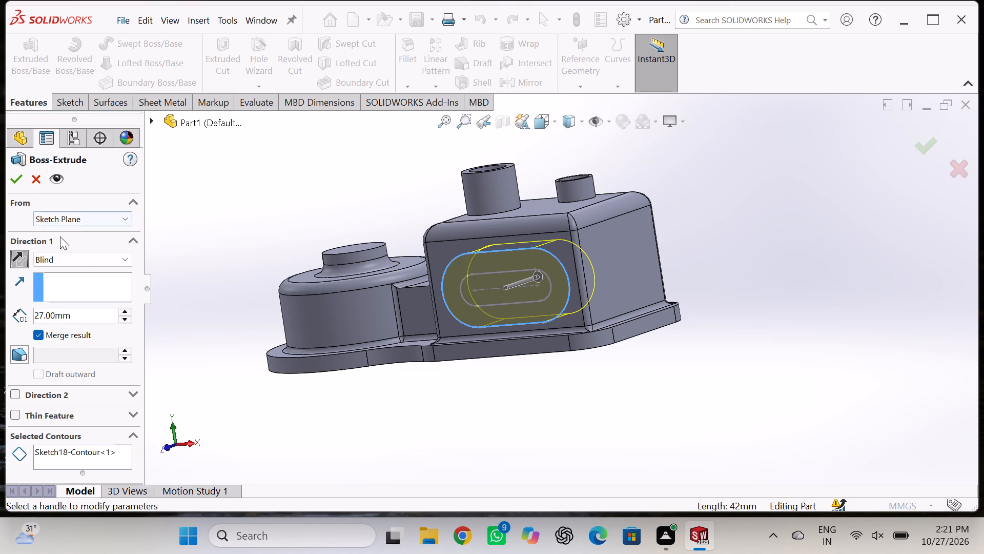
pyautogui.click(123, 321)
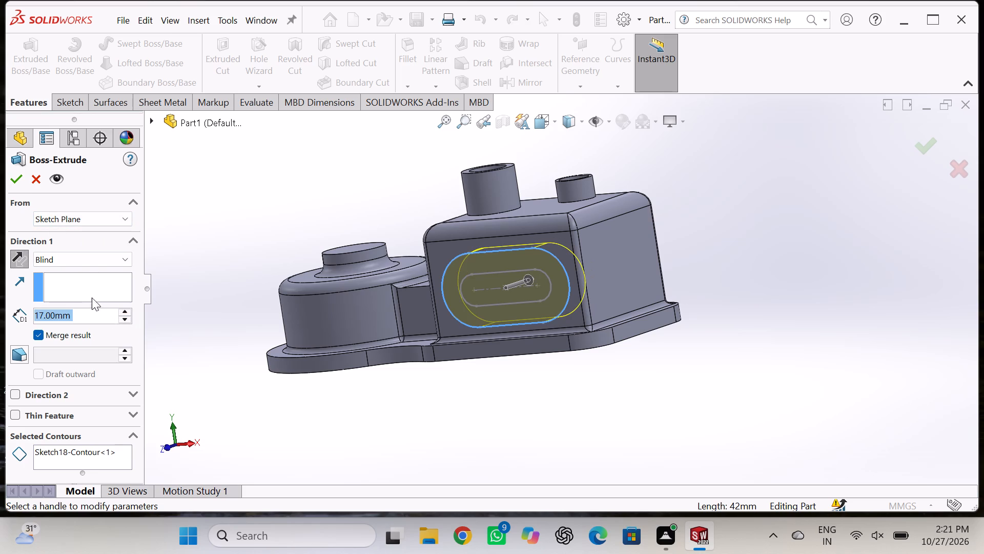
pyautogui.click(13, 180)
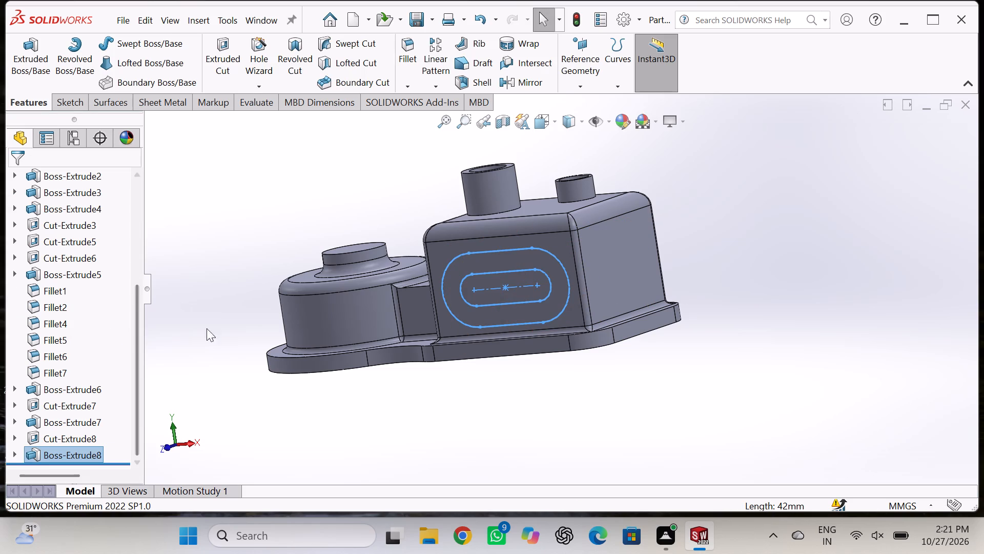
# Examine the slot-shaped extrusion from the rectangular boss's hollow underside and from its outer side face.
pyautogui.moveTo(480, 438); pyautogui.dragTo(395, 273, button='middle')
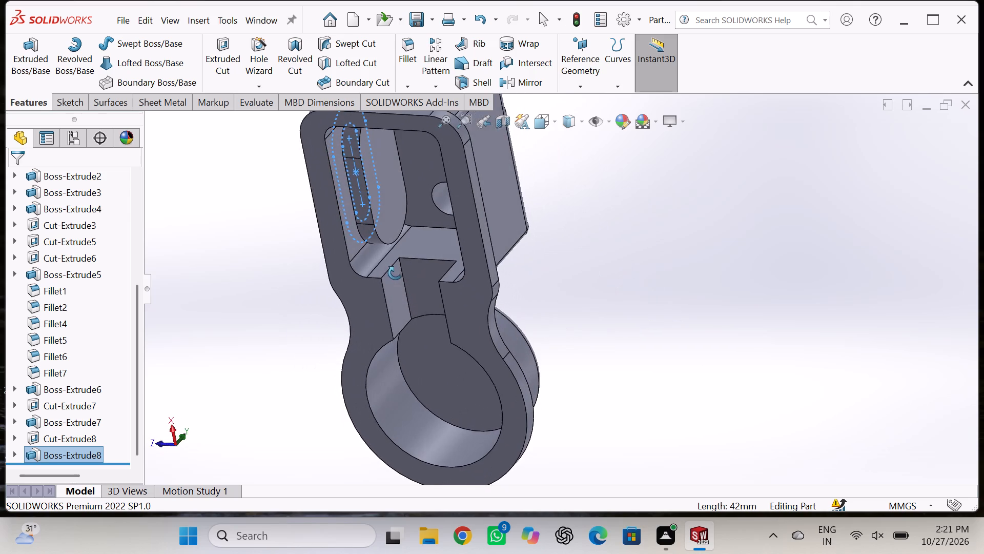
pyautogui.moveTo(395, 273); pyautogui.dragTo(529, 365, button='middle')
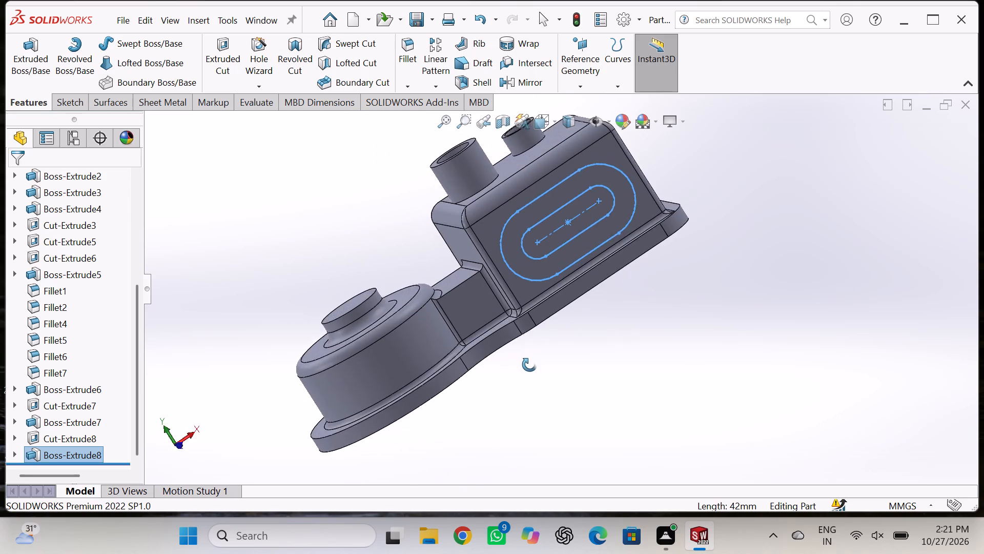
pyautogui.moveTo(529, 365); pyautogui.dragTo(499, 389, button='middle')
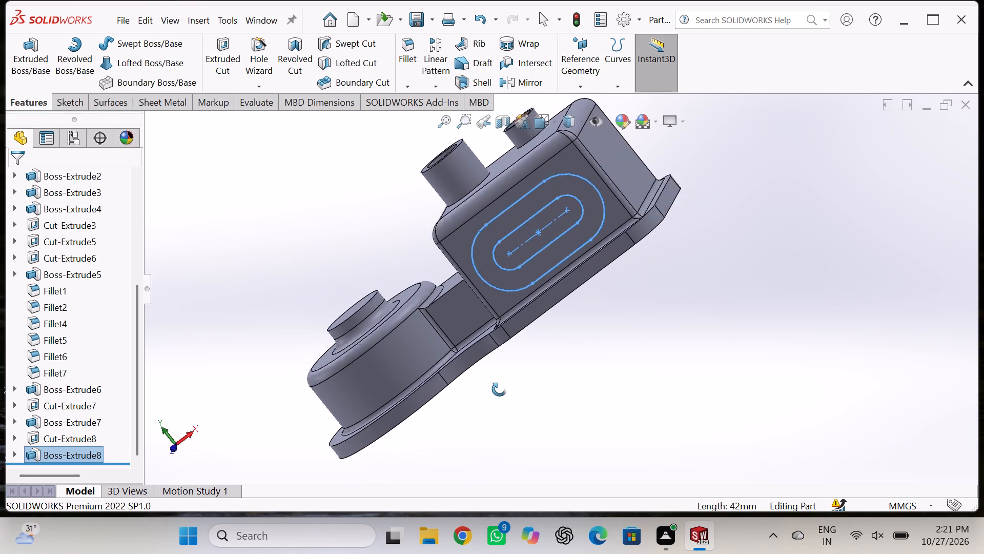
pyautogui.moveTo(499, 389); pyautogui.dragTo(422, 341, button='middle')
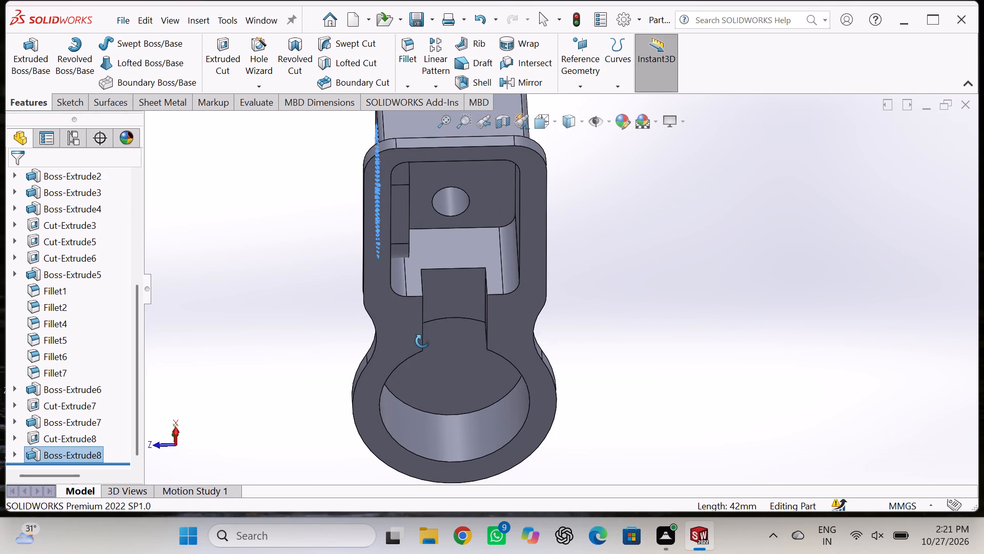
pyautogui.moveTo(422, 341); pyautogui.dragTo(425, 338, button='middle')
pyautogui.middleClick(415, 331)
pyautogui.moveTo(409, 326); pyautogui.dragTo(390, 323, button='middle')
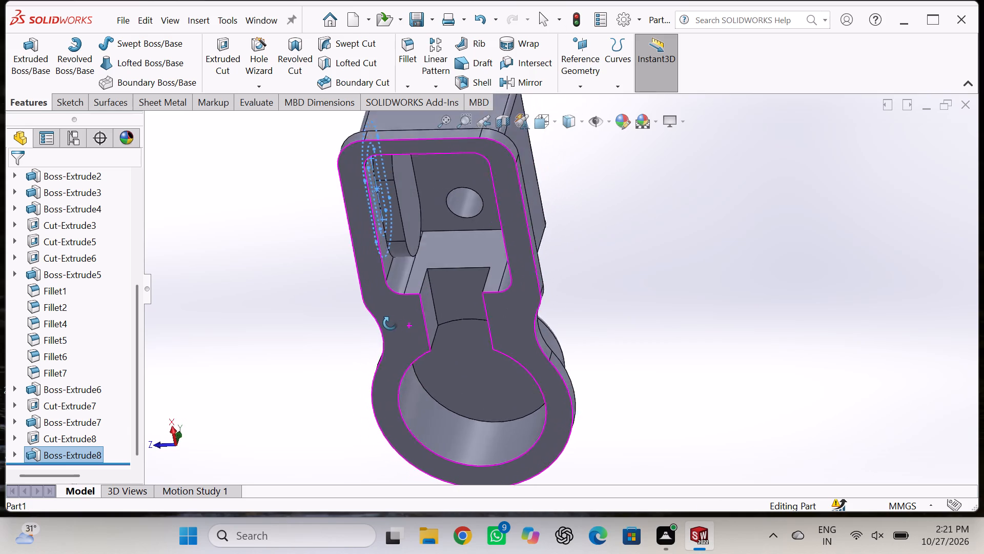
pyautogui.moveTo(390, 323); pyautogui.dragTo(459, 364, button='middle')
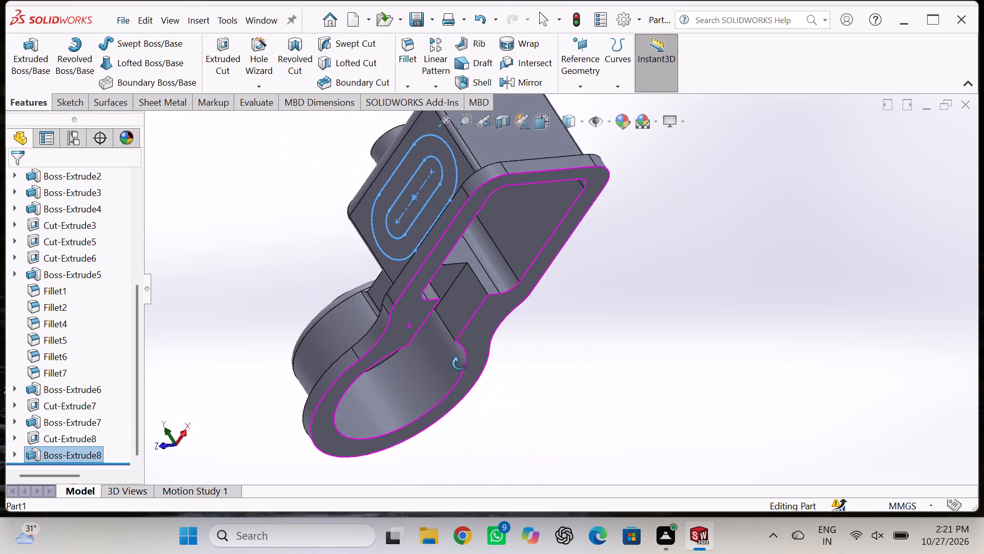
pyautogui.moveTo(459, 364); pyautogui.dragTo(504, 378, button='middle')
pyautogui.scroll(3, 496, 350)
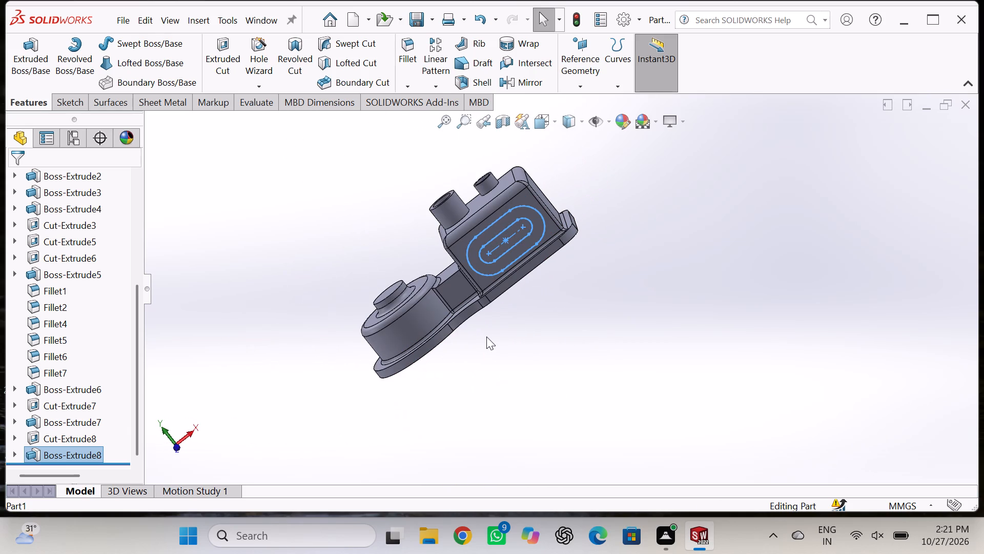
# Change the slot extrusion's end condition to Up To Surface, ending at the inner face of the rectangular boss's side wall.
pyautogui.rightClick(67, 456)
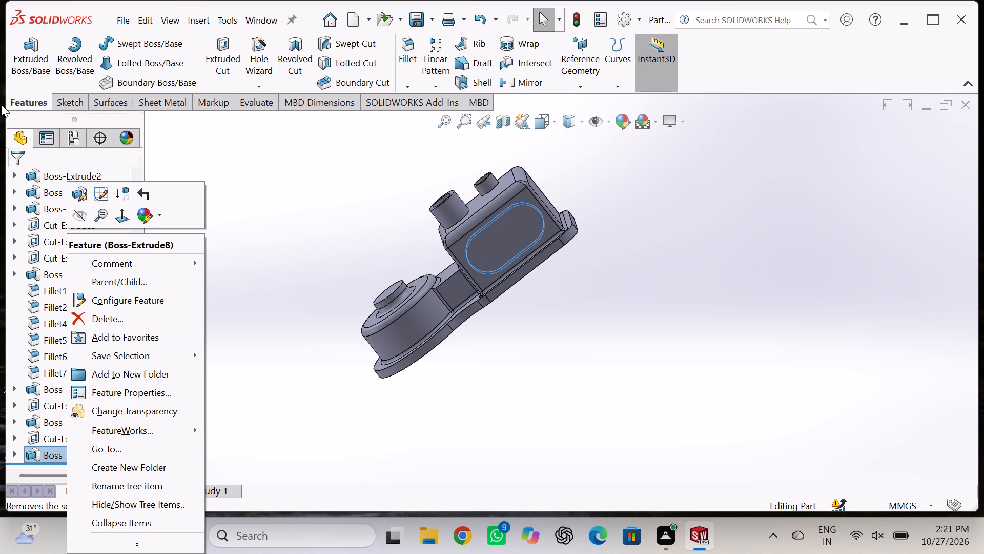
pyautogui.click(84, 193)
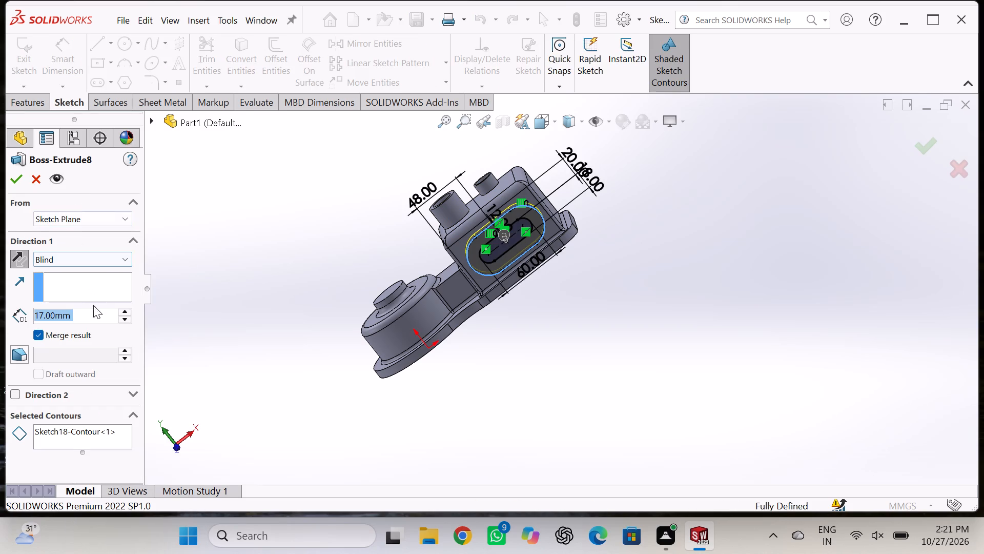
pyautogui.click(122, 261)
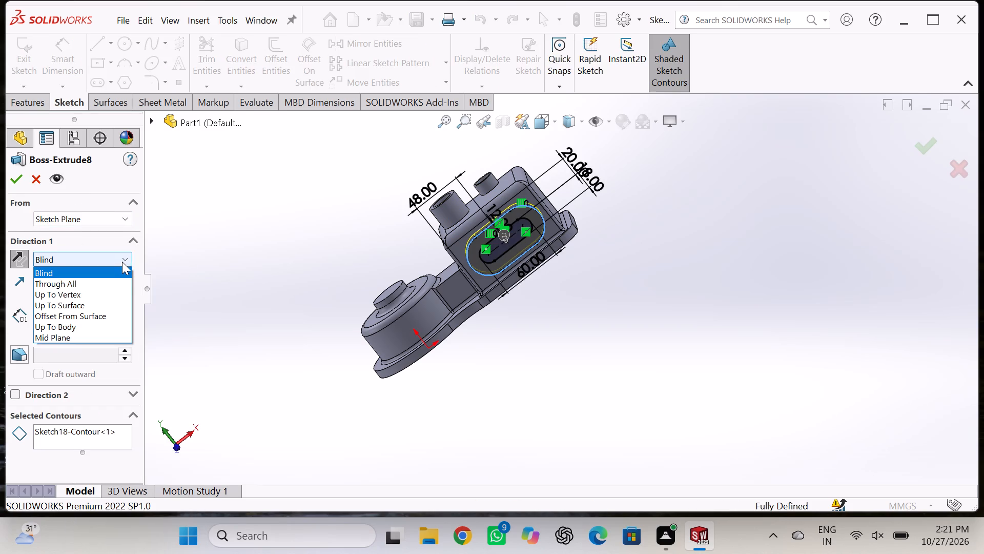
pyautogui.click(88, 304)
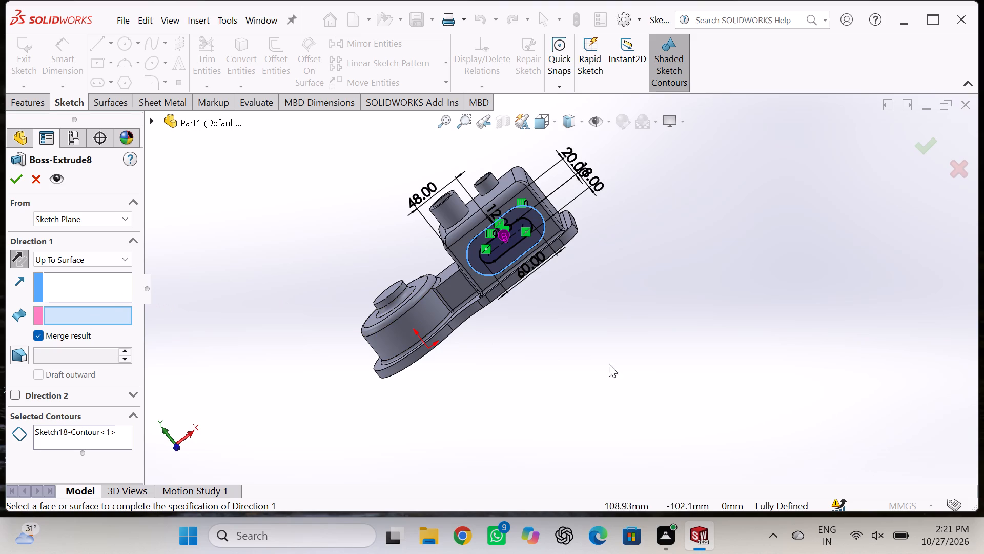
pyautogui.moveTo(672, 366); pyautogui.dragTo(546, 308, button='middle')
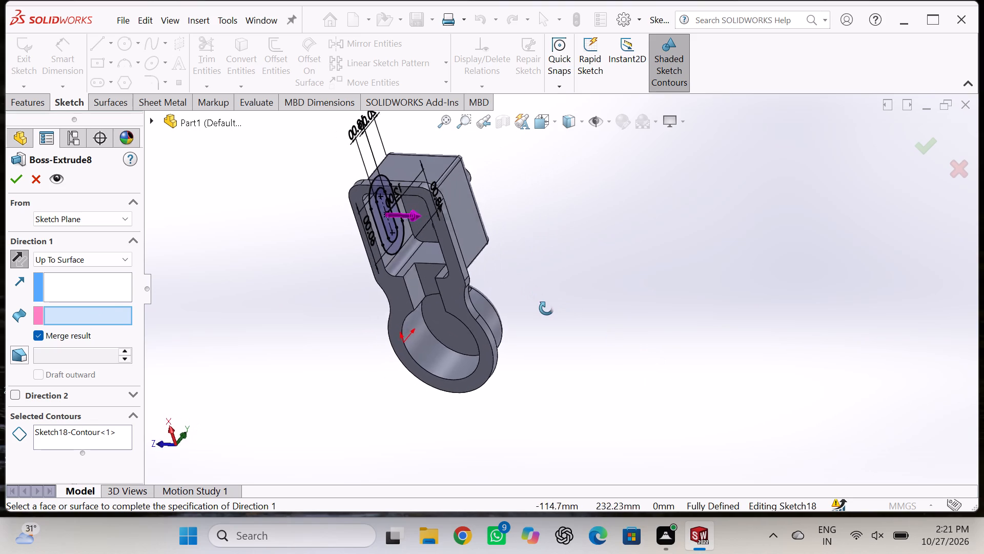
pyautogui.moveTo(546, 308); pyautogui.dragTo(552, 322, button='middle')
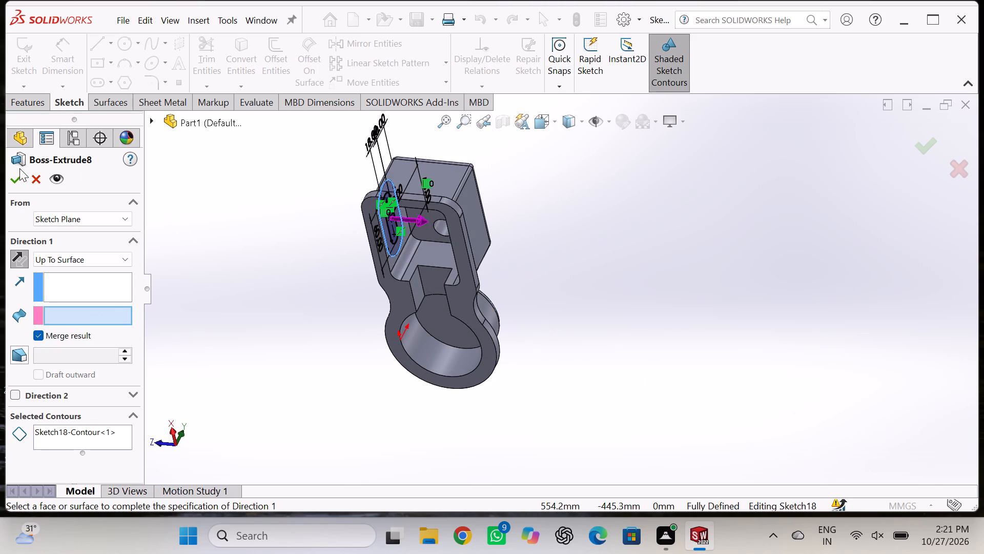
pyautogui.click(15, 181)
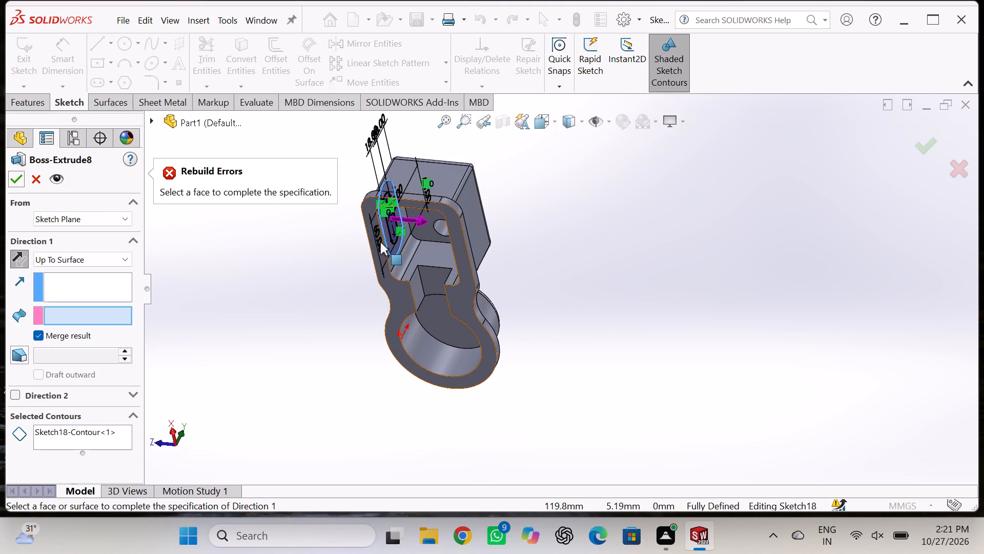
pyautogui.click(391, 233)
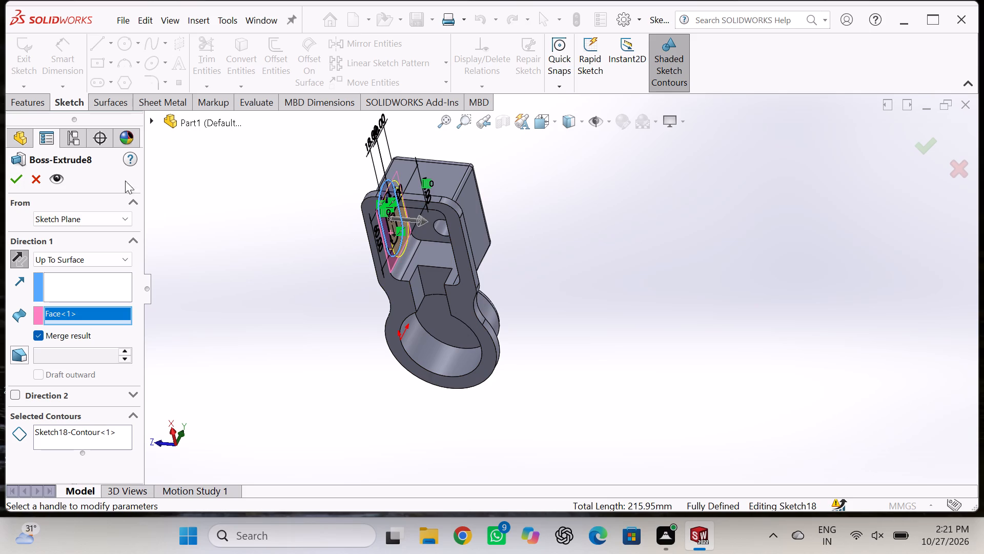
pyautogui.click(18, 182)
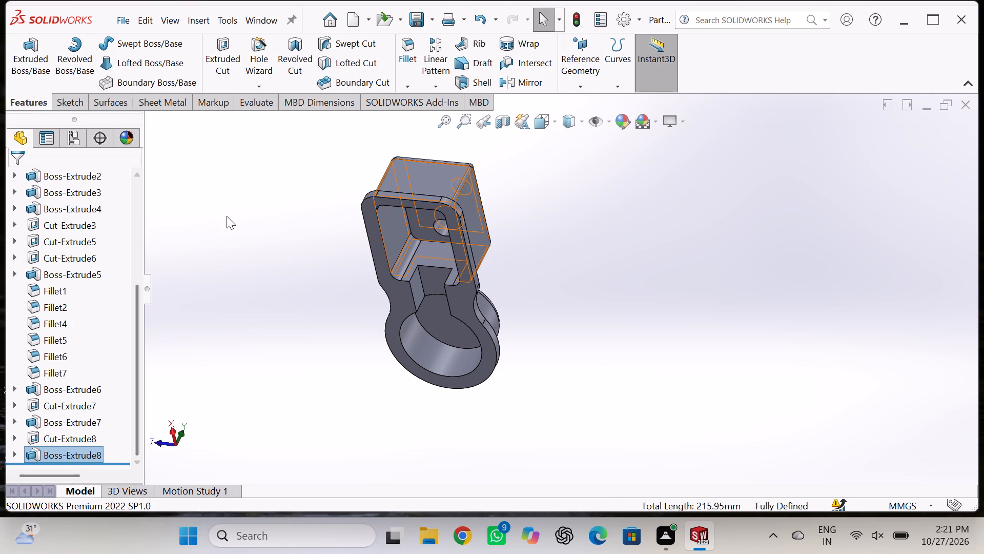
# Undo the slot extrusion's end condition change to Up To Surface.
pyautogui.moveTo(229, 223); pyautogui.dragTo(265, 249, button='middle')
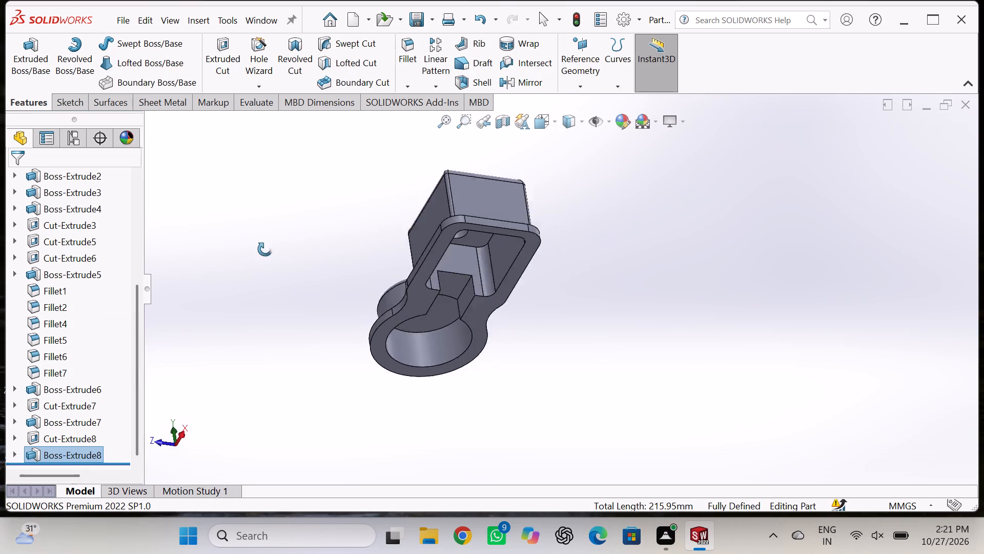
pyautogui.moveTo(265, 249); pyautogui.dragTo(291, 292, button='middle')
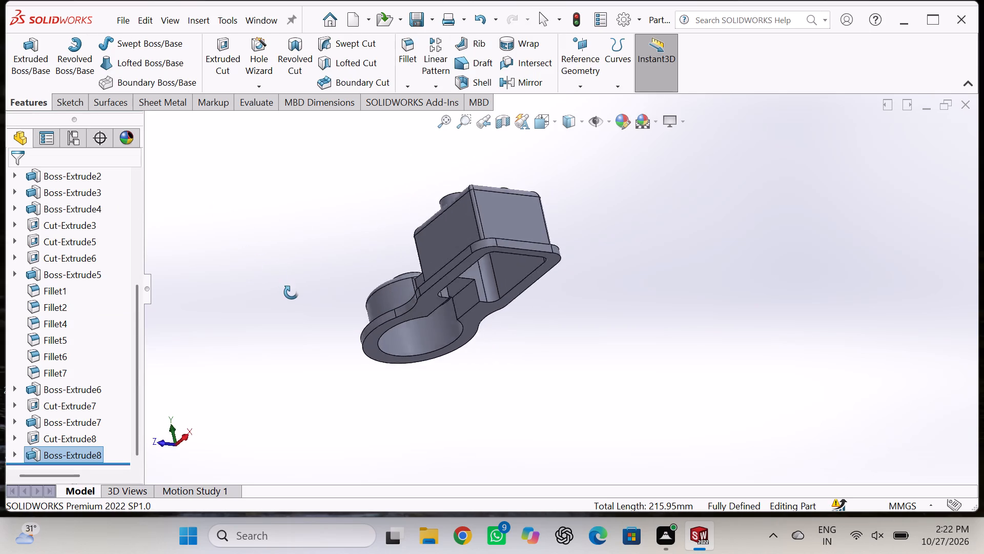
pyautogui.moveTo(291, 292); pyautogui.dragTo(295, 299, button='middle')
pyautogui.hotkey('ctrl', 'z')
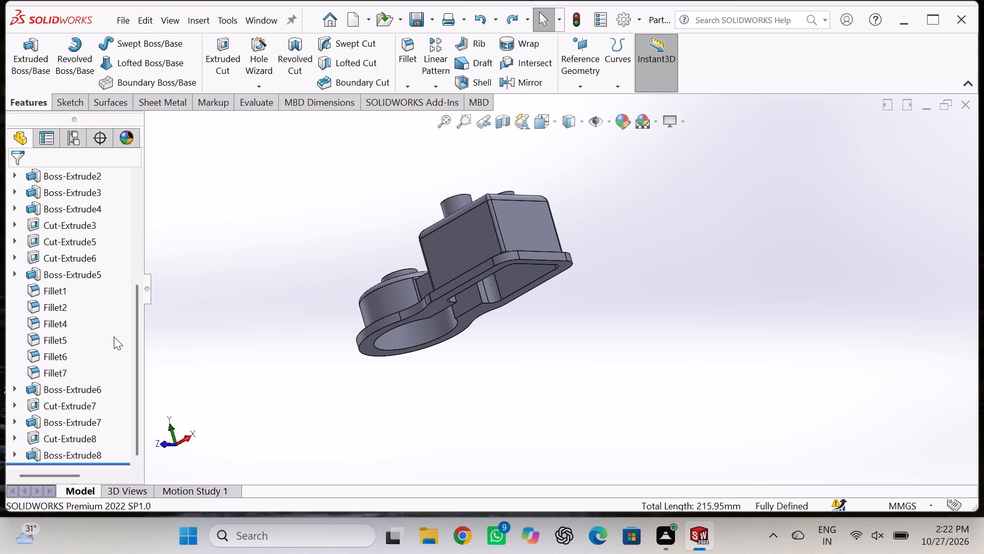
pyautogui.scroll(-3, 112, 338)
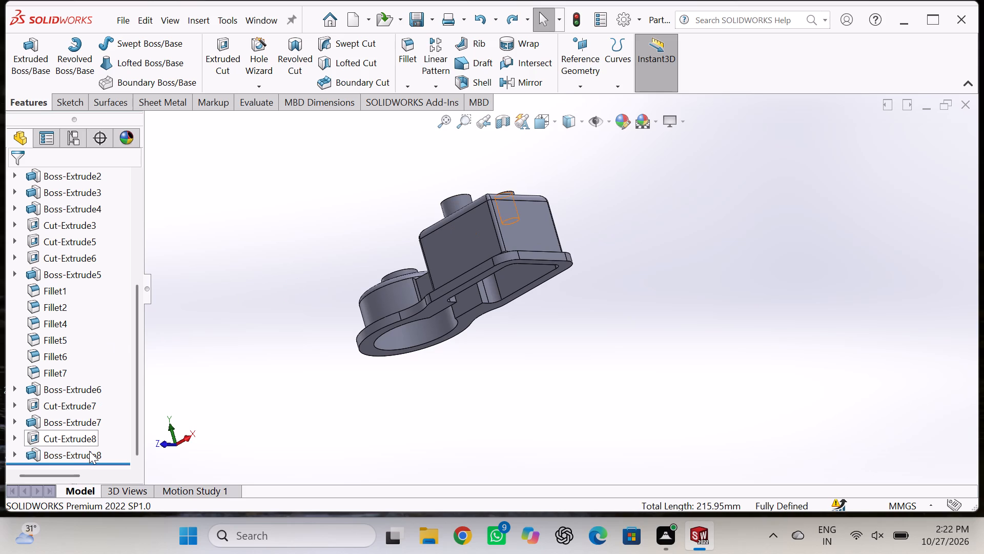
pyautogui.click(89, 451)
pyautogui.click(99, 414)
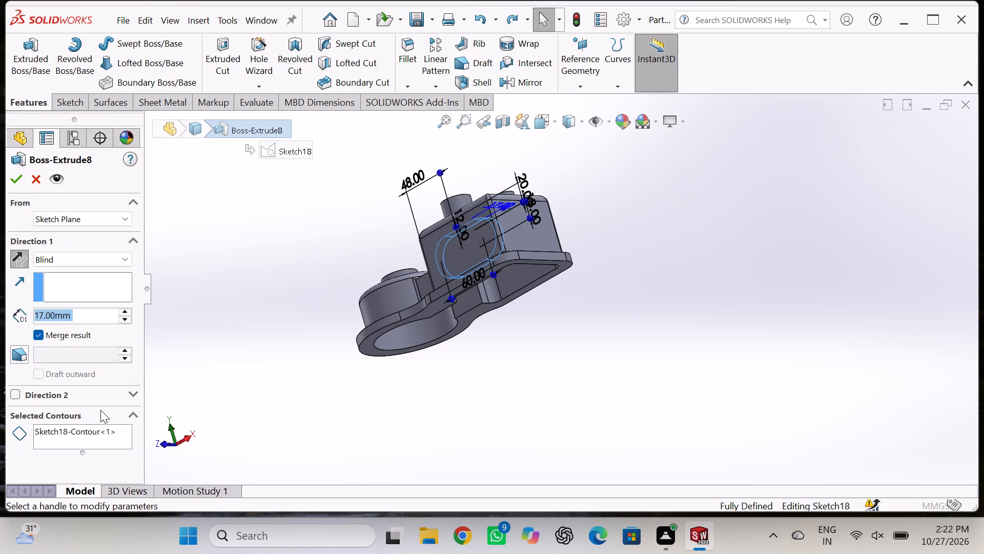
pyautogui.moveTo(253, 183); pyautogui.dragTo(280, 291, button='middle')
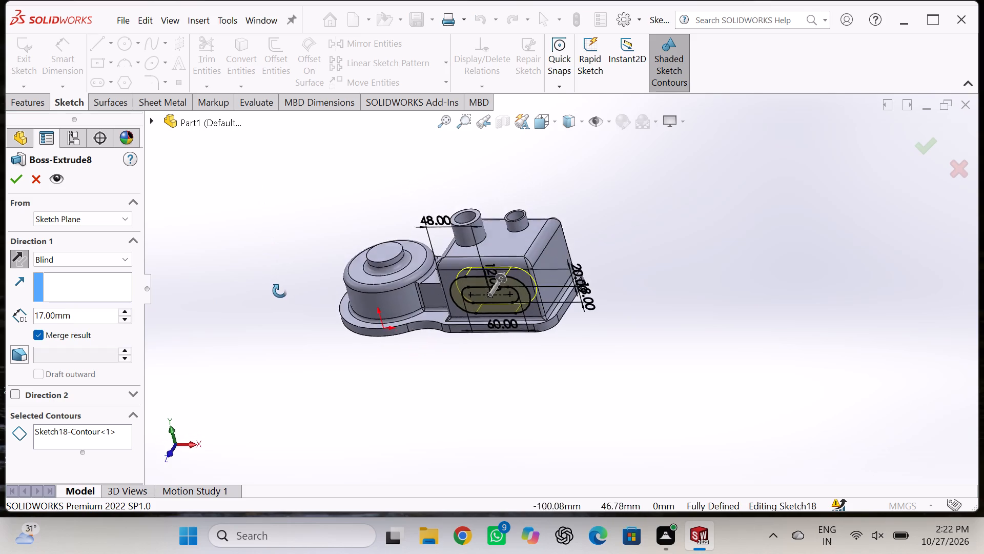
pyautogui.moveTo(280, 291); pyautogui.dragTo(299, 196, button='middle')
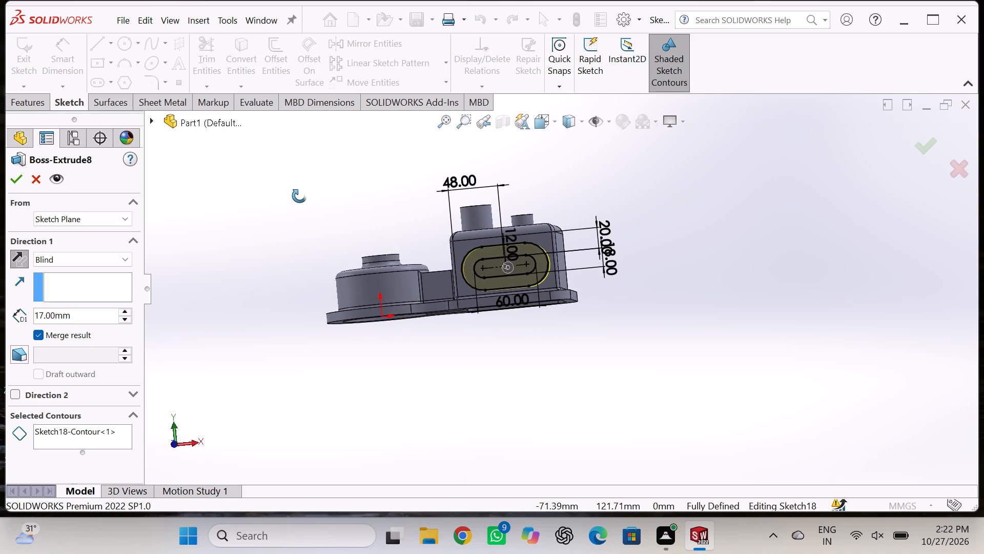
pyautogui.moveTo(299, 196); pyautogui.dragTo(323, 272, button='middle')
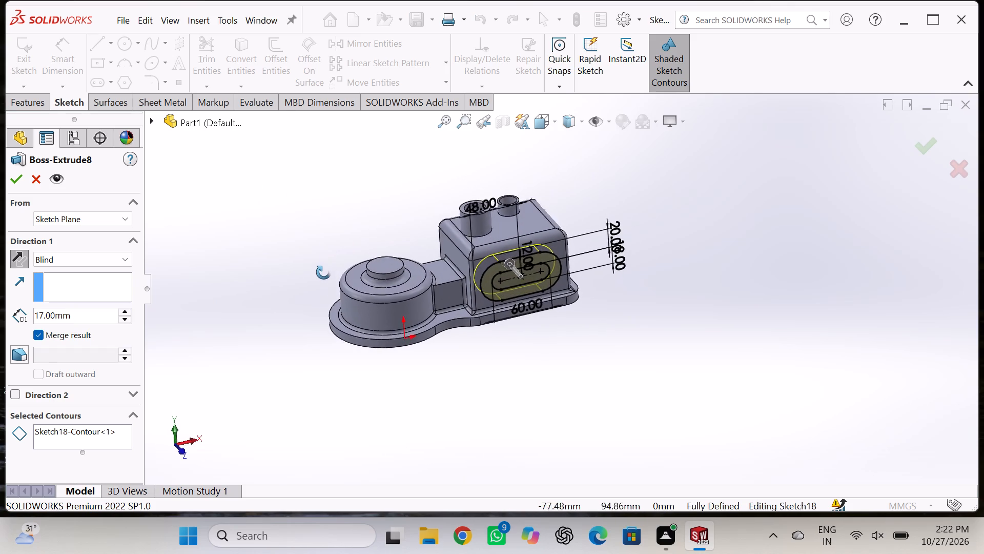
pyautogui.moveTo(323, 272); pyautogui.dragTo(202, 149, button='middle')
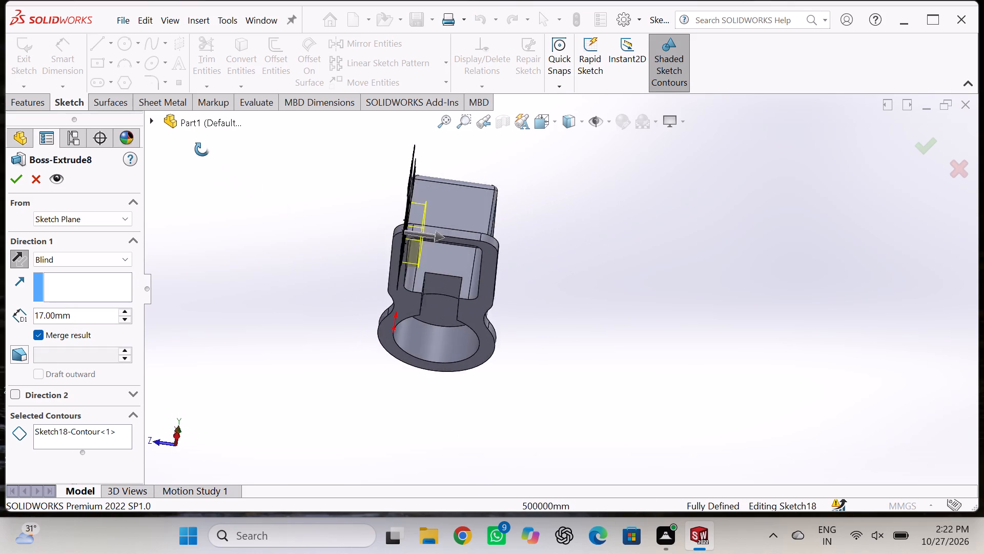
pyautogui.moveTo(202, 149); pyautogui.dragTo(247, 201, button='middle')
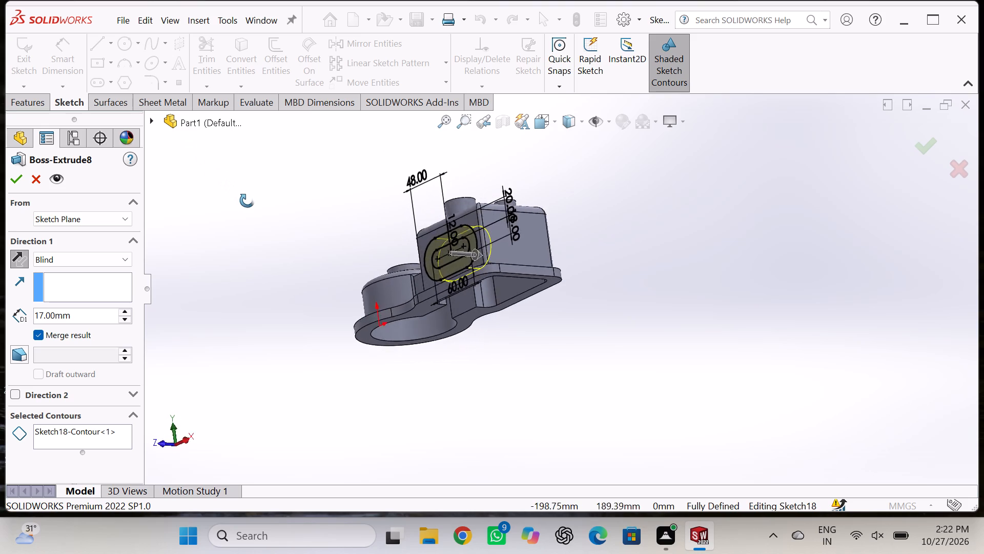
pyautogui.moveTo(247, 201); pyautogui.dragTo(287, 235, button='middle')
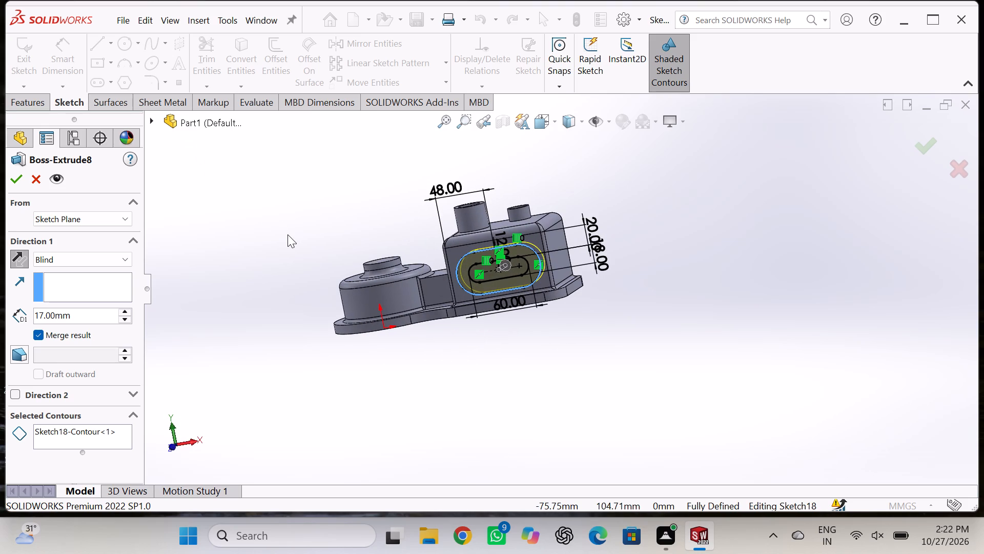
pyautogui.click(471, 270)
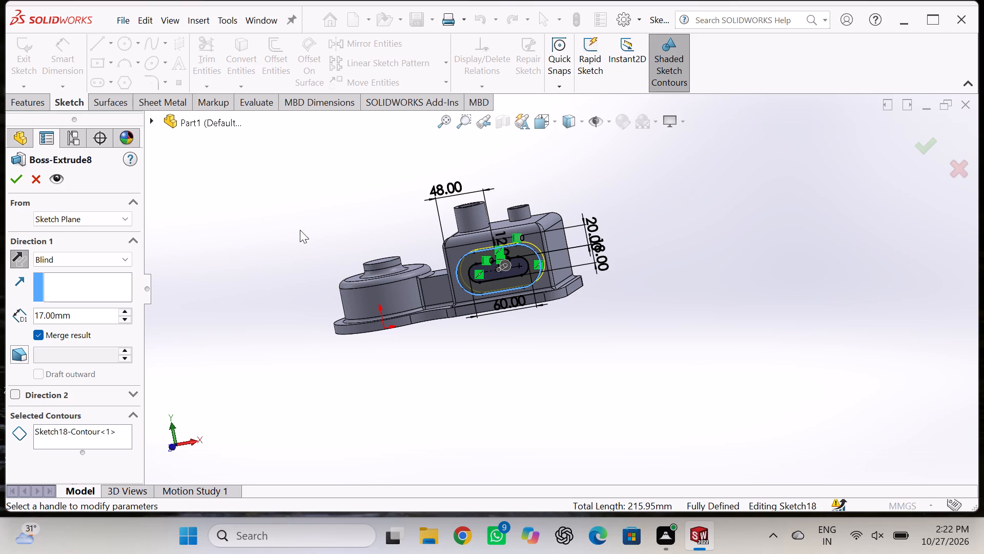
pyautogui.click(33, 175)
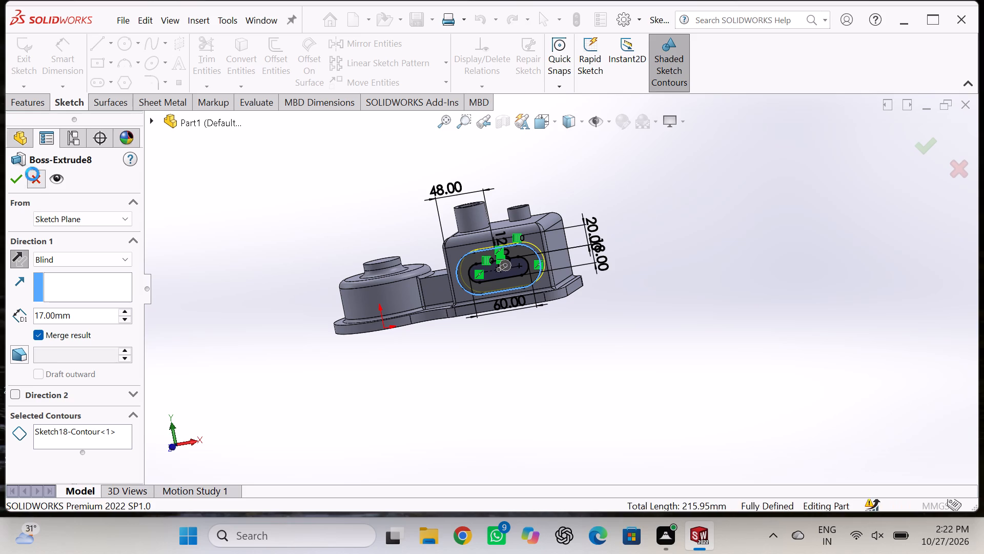
# Delete the slot extrusion from the rectangular boss's side face, keeping its two-slot sketch.
pyautogui.scroll(-1, 119, 311)
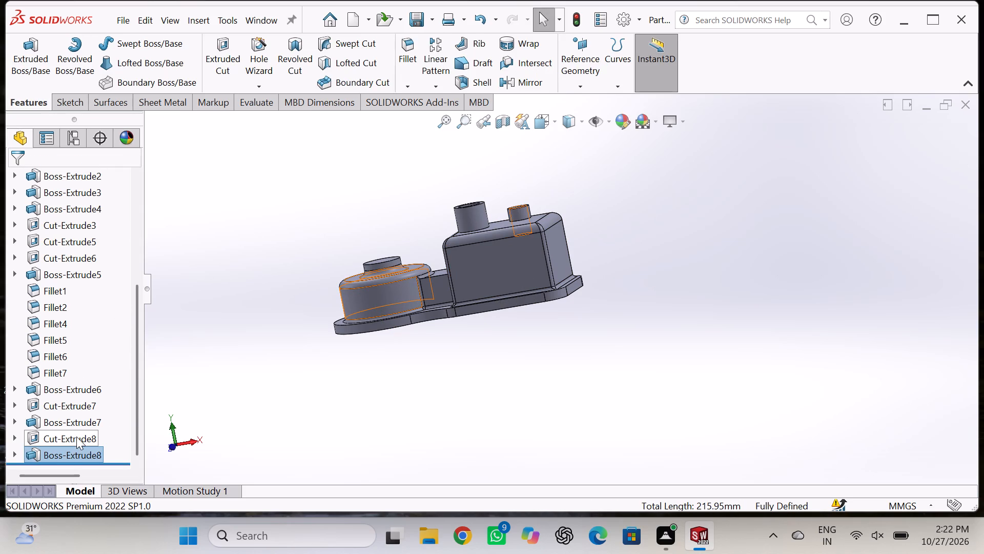
pyautogui.rightClick(89, 453)
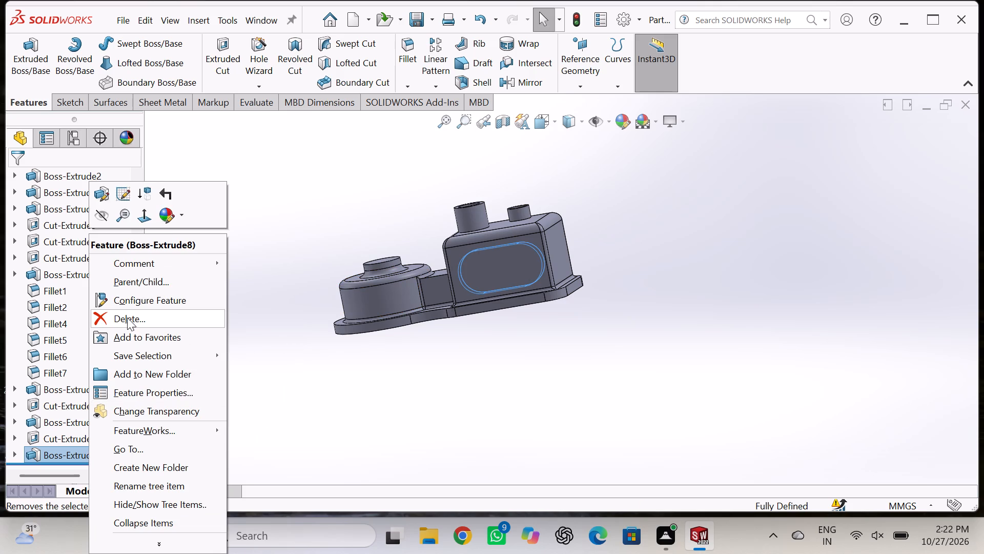
pyautogui.click(126, 318)
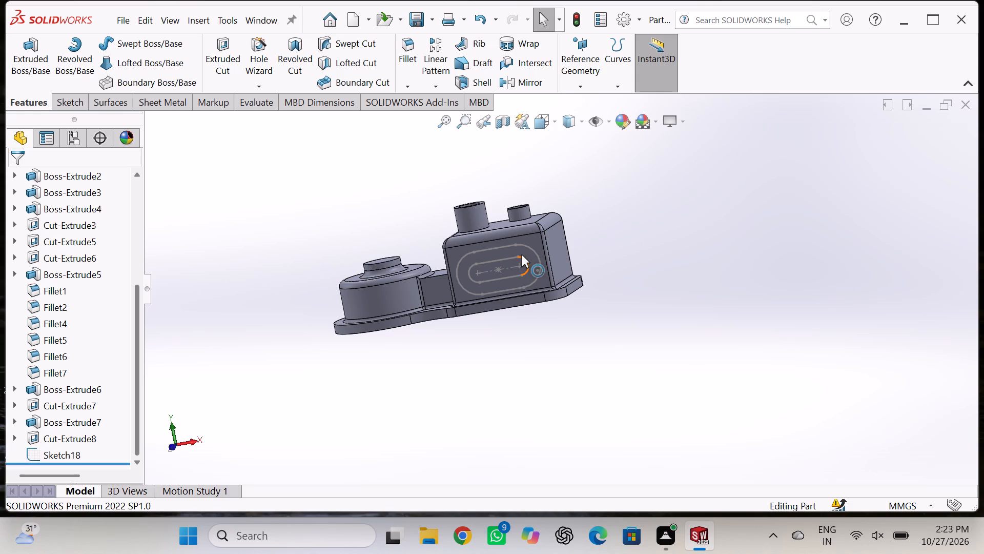
# Extrude-cut the inner slot outline into the rectangular boss's side face, Blind to a depth of 17 mm.
pyautogui.click(525, 259)
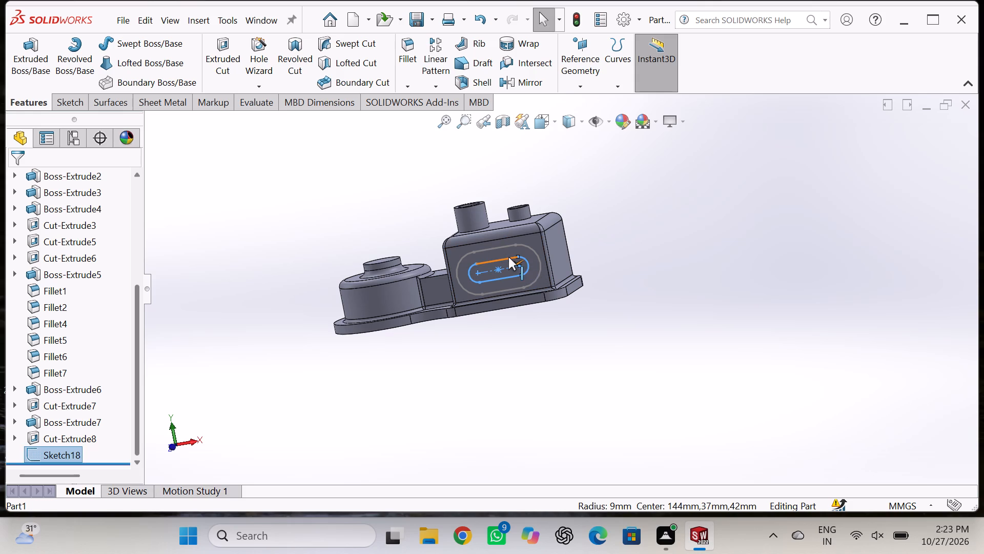
pyautogui.click(223, 65)
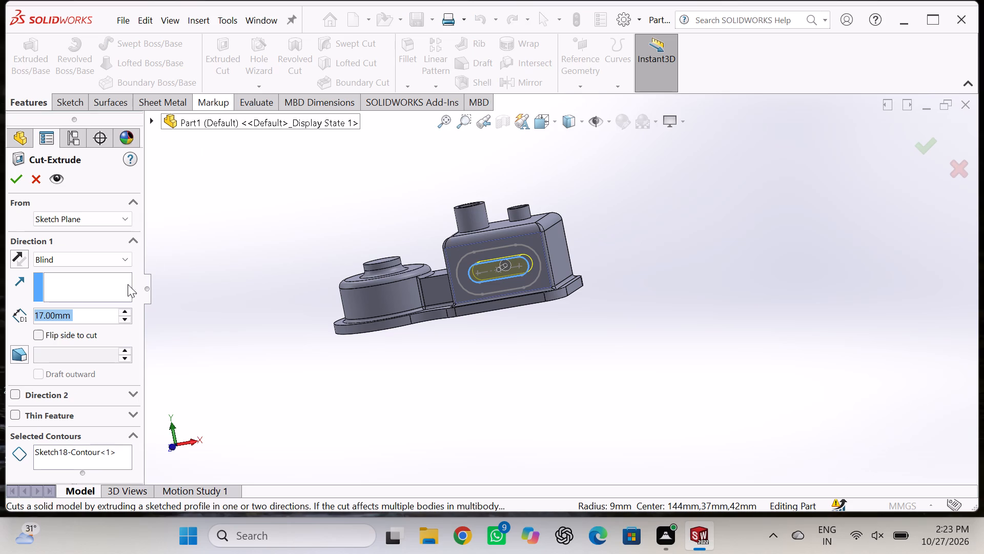
pyautogui.click(17, 180)
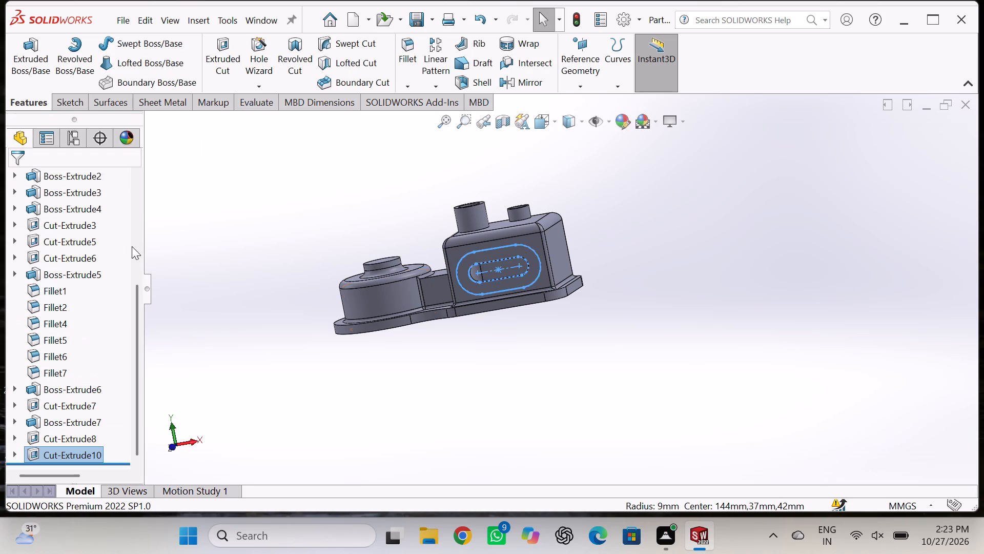
# Examine the slot cut from the rectangular boss's hollow underside and from its outer side face.
pyautogui.moveTo(235, 341); pyautogui.dragTo(161, 108, button='middle')
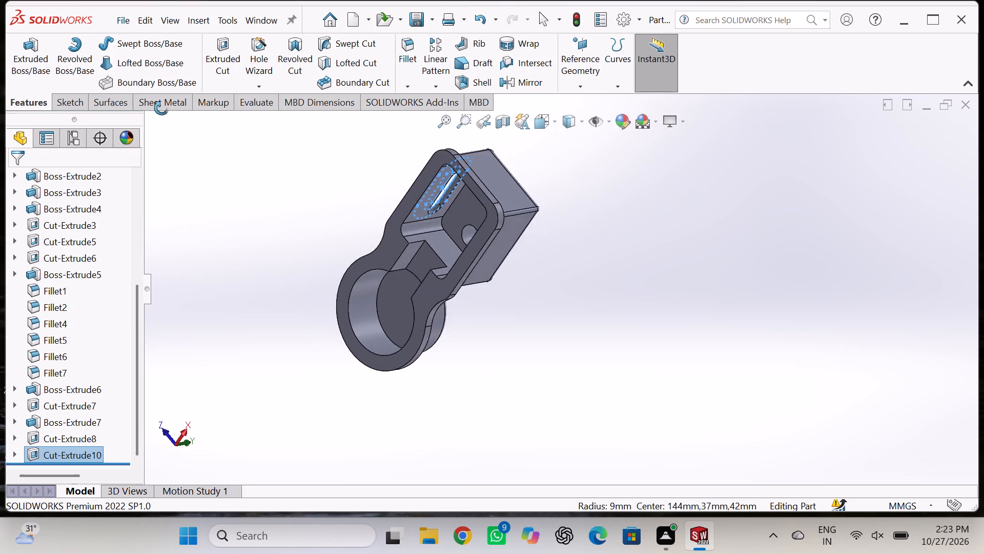
pyautogui.moveTo(161, 108); pyautogui.dragTo(247, 320, button='middle')
pyautogui.click(249, 292)
pyautogui.moveTo(288, 290); pyautogui.dragTo(279, 271, button='middle')
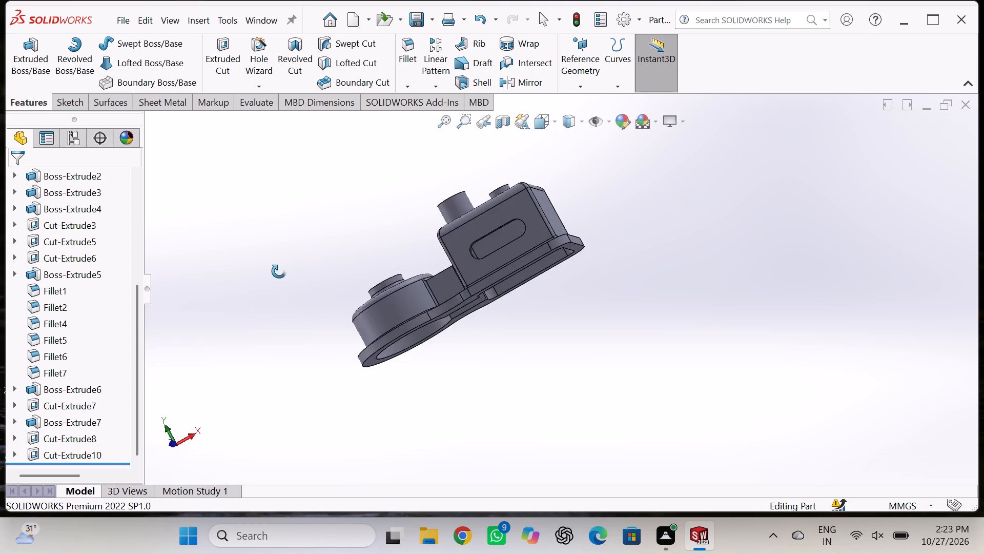
pyautogui.moveTo(279, 271); pyautogui.dragTo(237, 220, button='middle')
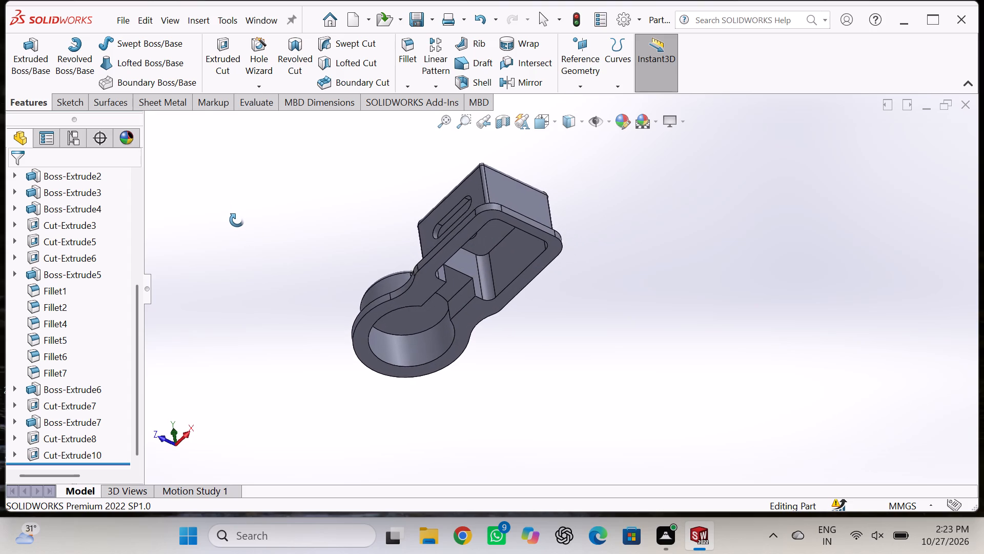
pyautogui.moveTo(237, 220); pyautogui.dragTo(252, 281, button='middle')
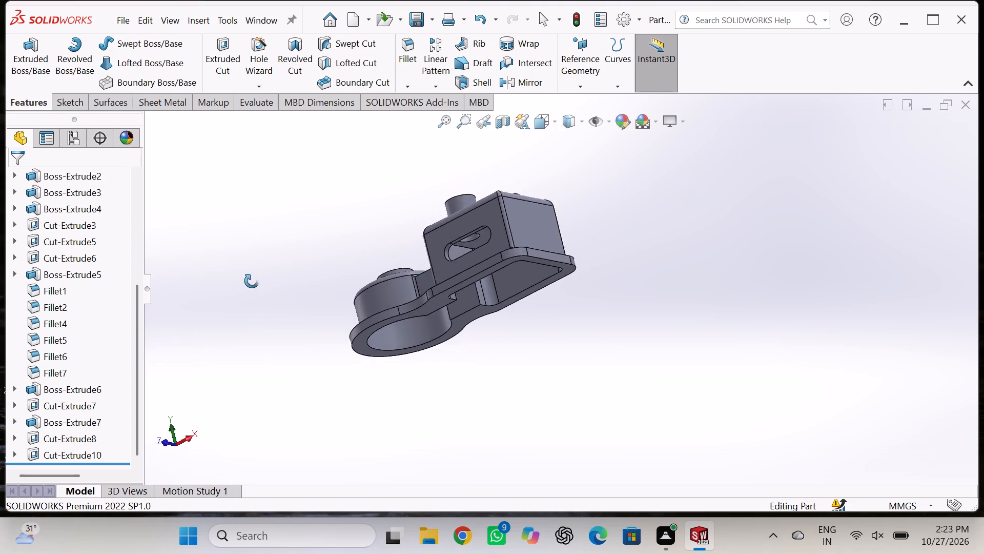
pyautogui.moveTo(252, 281); pyautogui.dragTo(281, 327, button='middle')
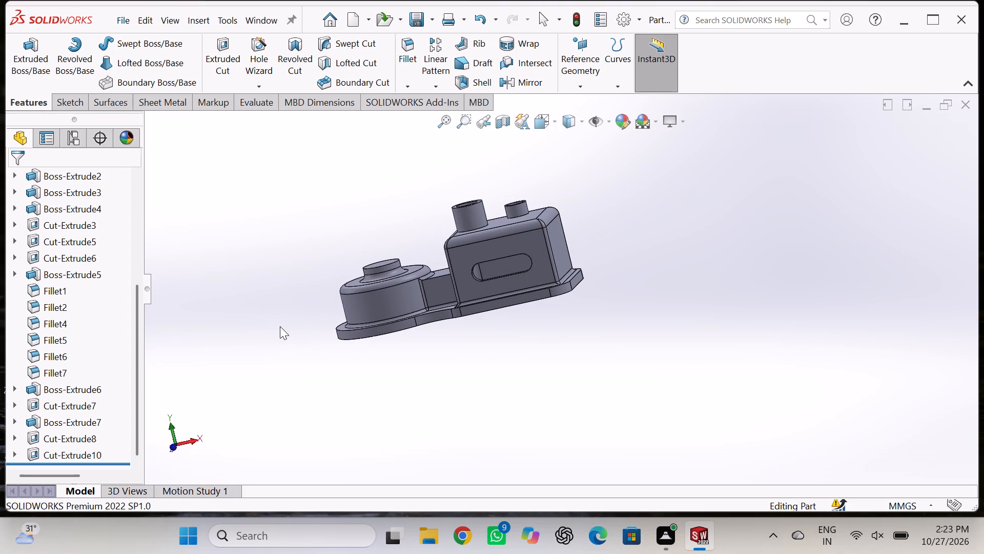
# Reuse the two-slot sketch to extrude the ring between the outlines outward from the side face as a merged boss, Blind 6 mm.
pyautogui.scroll(-4, 81, 408)
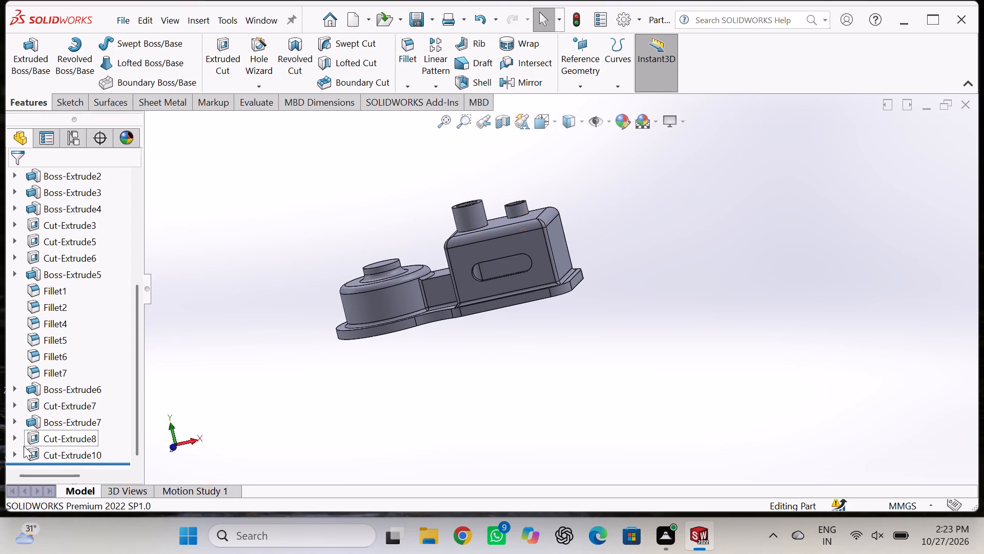
pyautogui.click(14, 454)
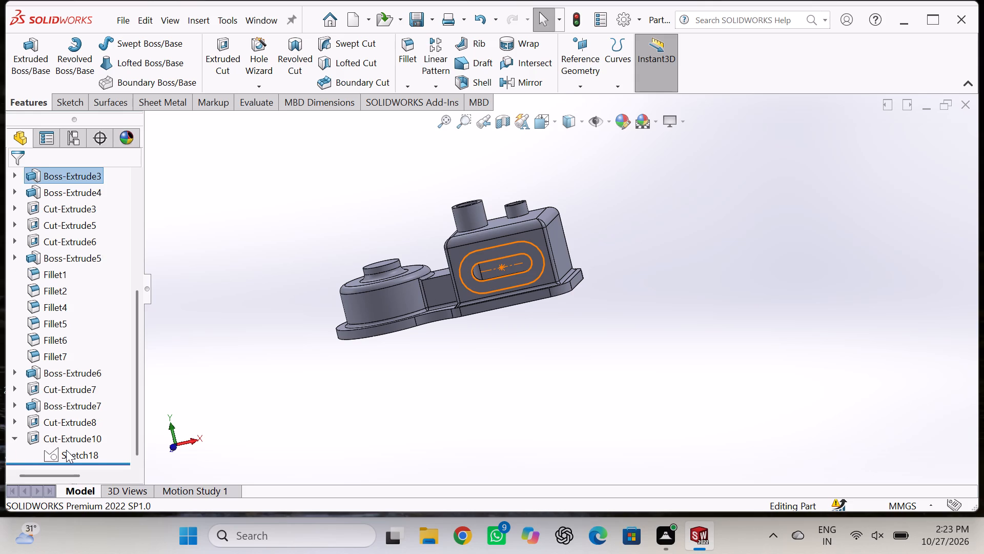
pyautogui.click(66, 450)
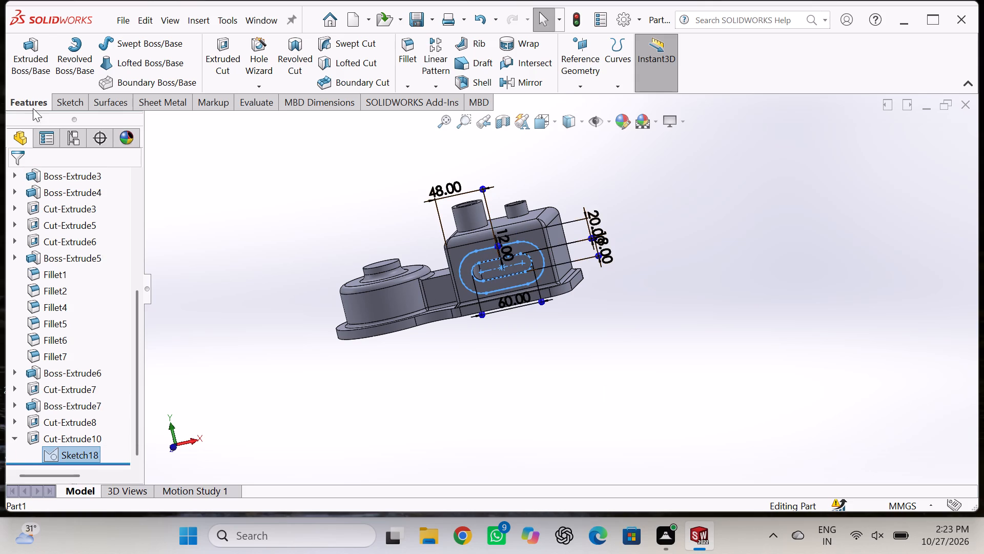
pyautogui.click(24, 69)
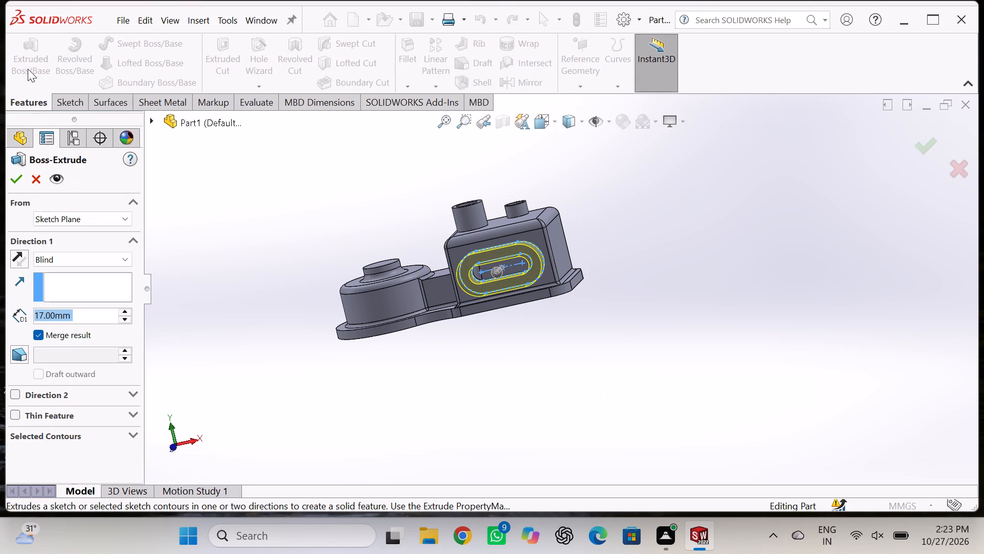
pyautogui.click(126, 322)
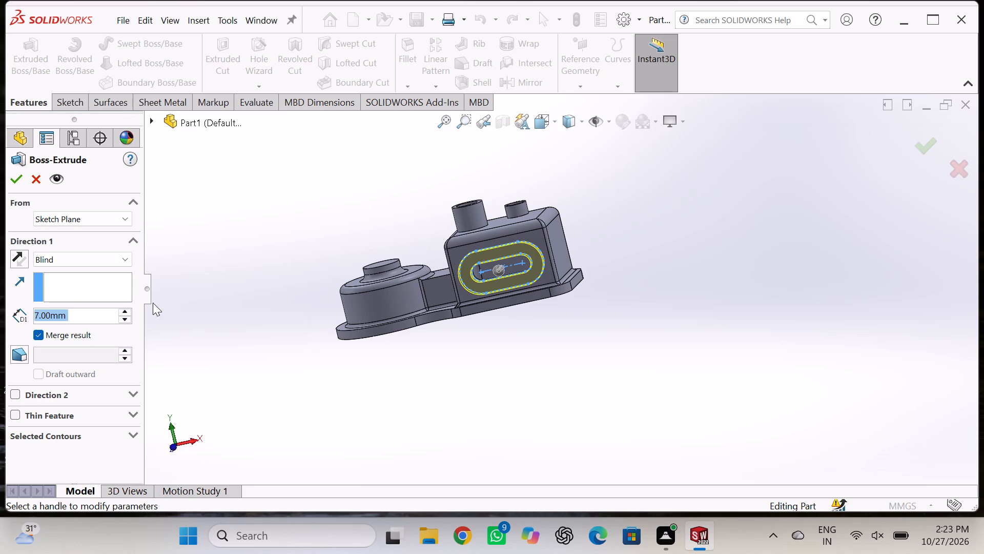
pyautogui.moveTo(258, 225); pyautogui.dragTo(275, 365, button='middle')
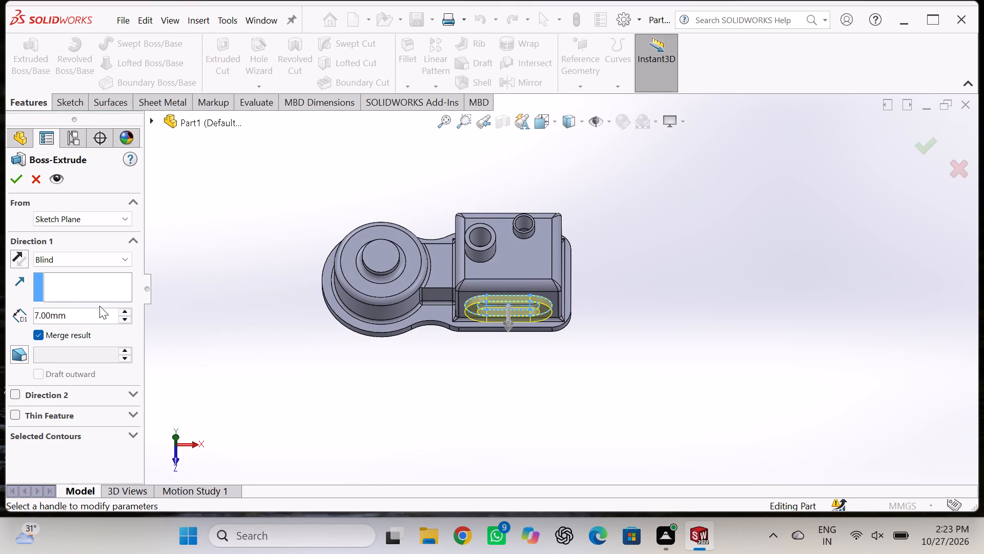
pyautogui.doubleClick(99, 310)
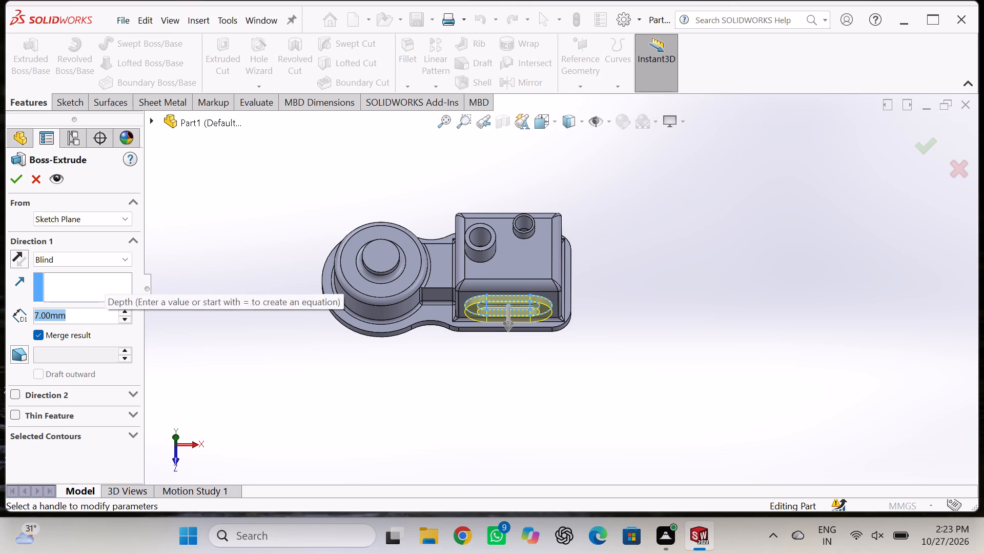
pyautogui.press('6')
pyautogui.click(13, 172)
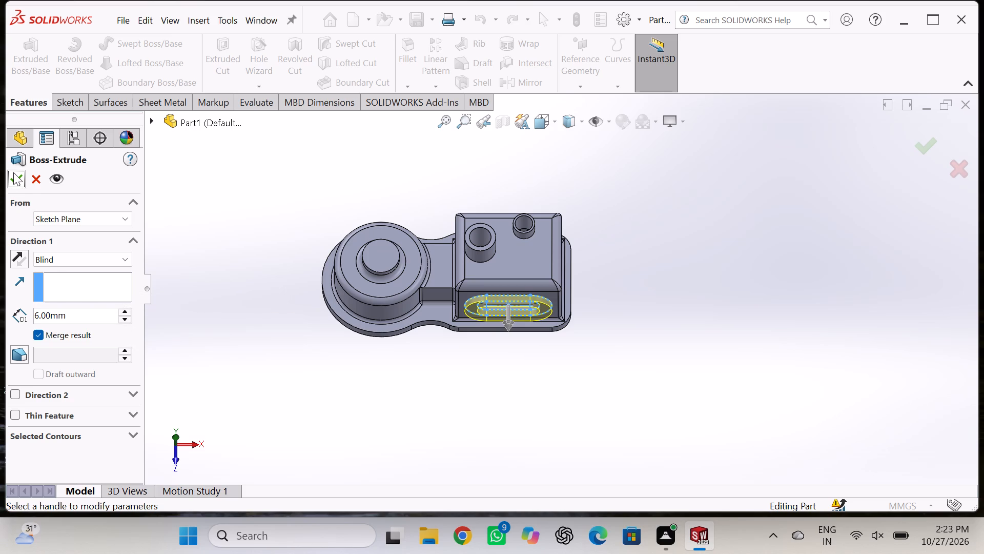
pyautogui.click(13, 172)
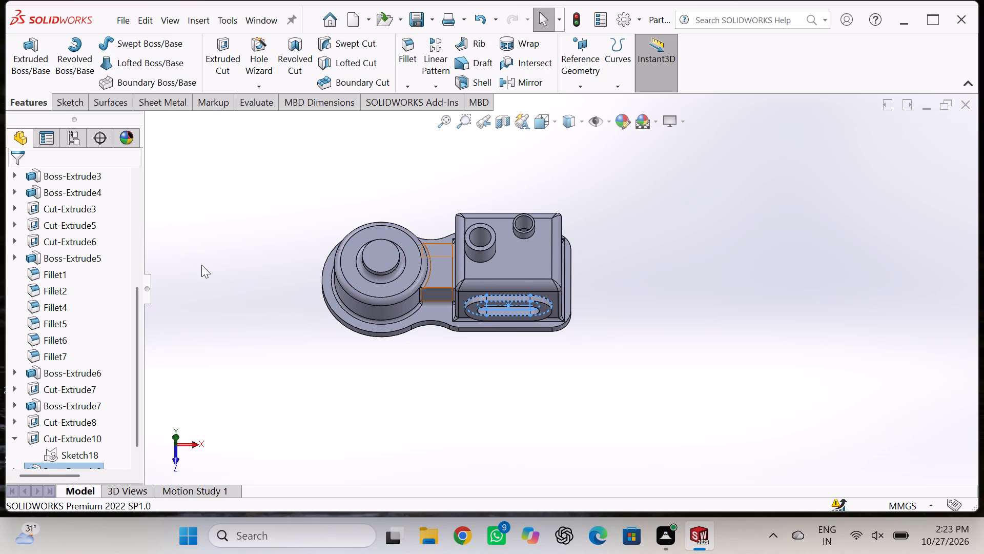
pyautogui.moveTo(200, 249); pyautogui.dragTo(190, 168, button='middle')
pyautogui.click(198, 162)
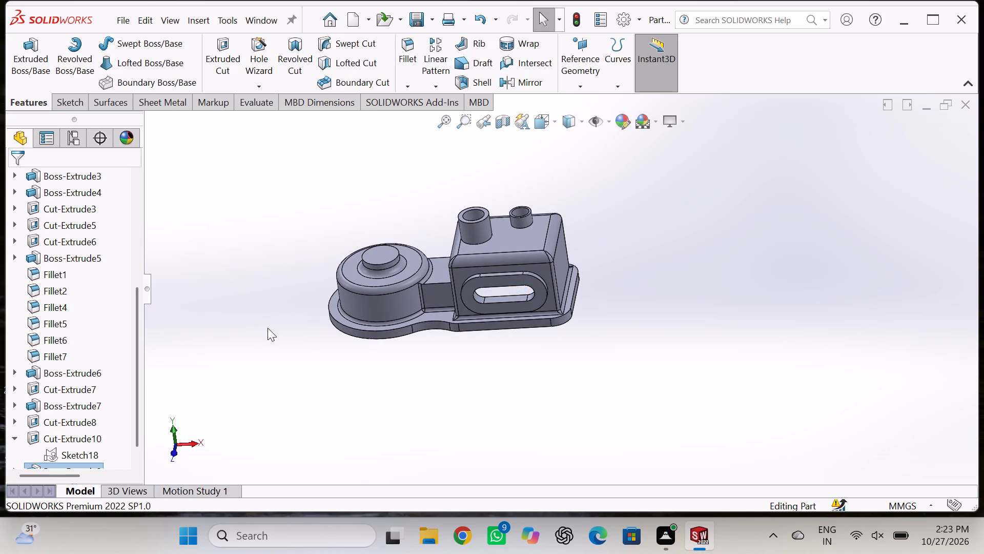
pyautogui.moveTo(253, 260); pyautogui.dragTo(265, 296, button='middle')
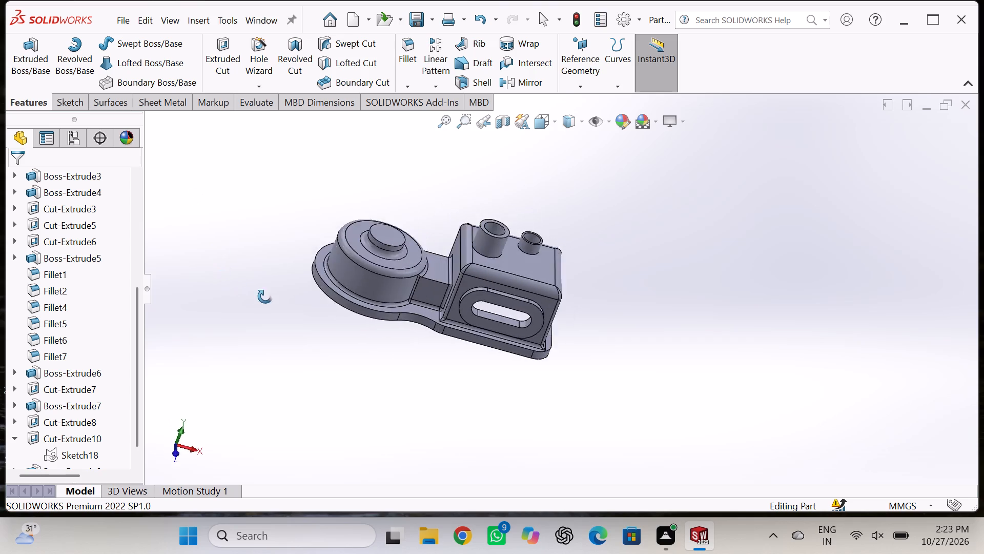
# Start a sketch on the raised slot ring's outer face and draw a circle of about 4.2 mm radius between the outlines at its far rounded end.
pyautogui.moveTo(265, 296); pyautogui.dragTo(422, 182, button='middle')
pyautogui.moveTo(662, 348); pyautogui.dragTo(648, 225, button='middle')
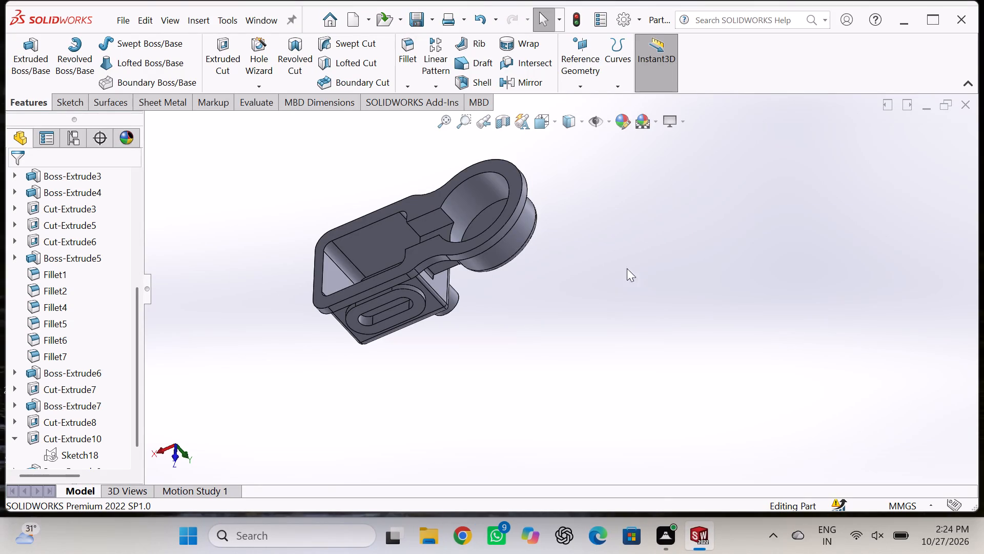
pyautogui.moveTo(407, 382); pyautogui.dragTo(434, 279, button='middle')
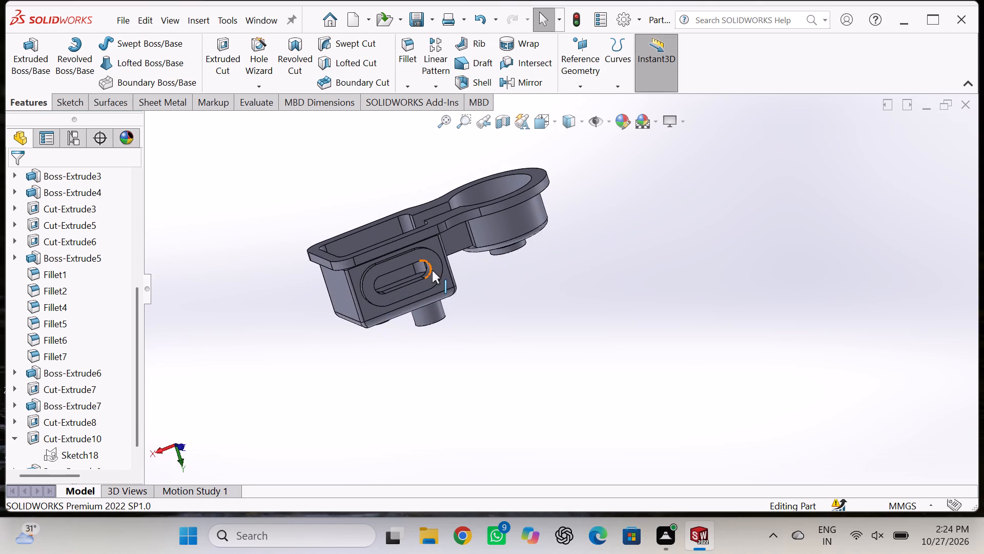
pyautogui.scroll(-7, 432, 269)
pyautogui.click(428, 247)
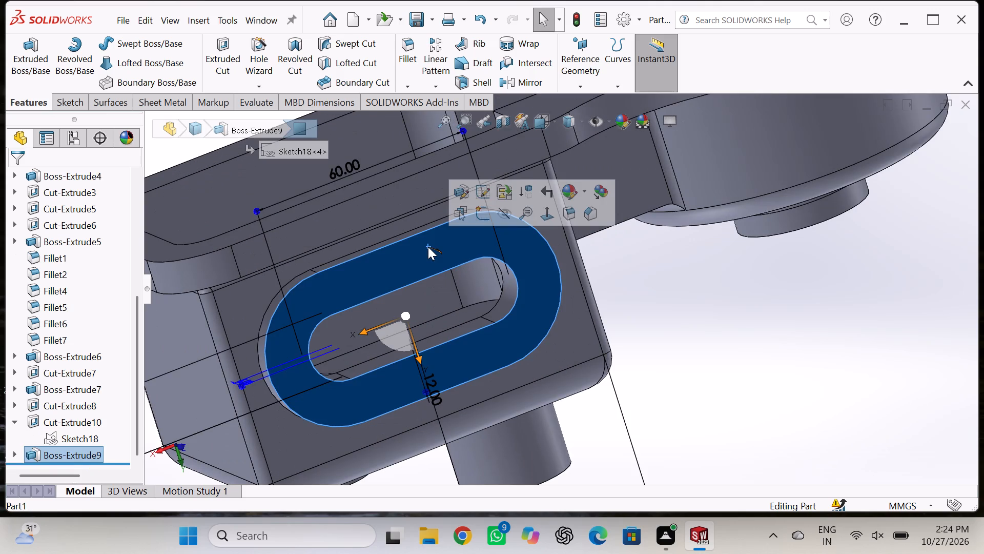
pyautogui.click(486, 216)
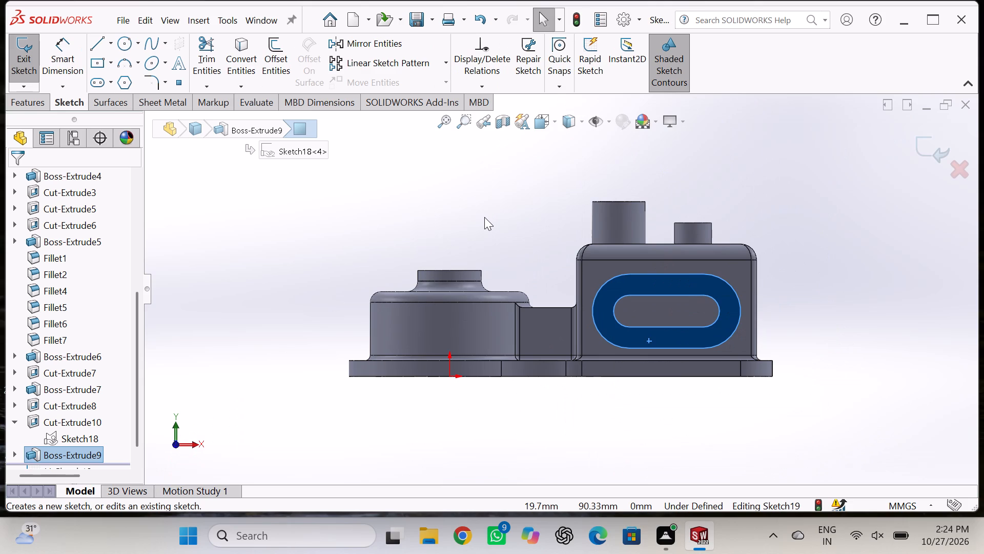
pyautogui.click(125, 41)
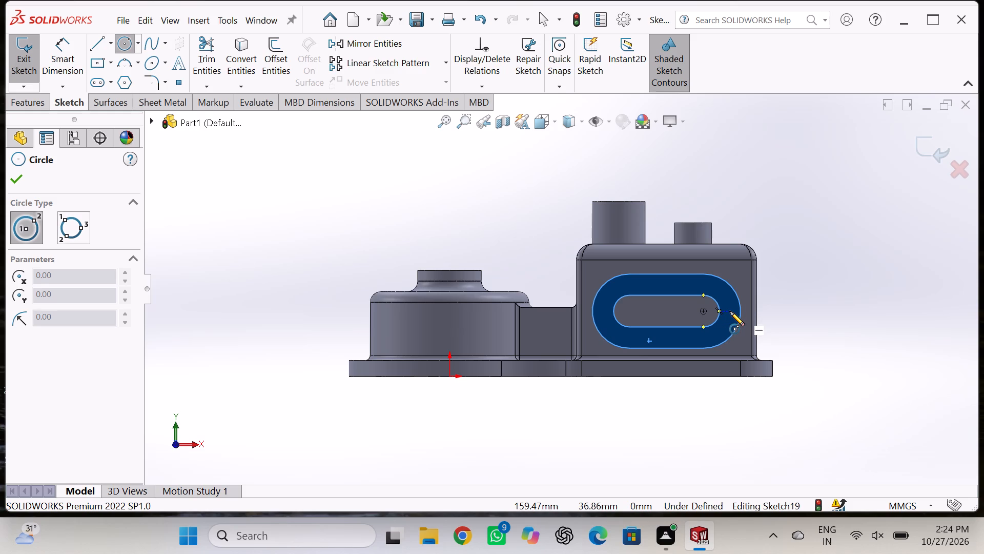
pyautogui.click(729, 312)
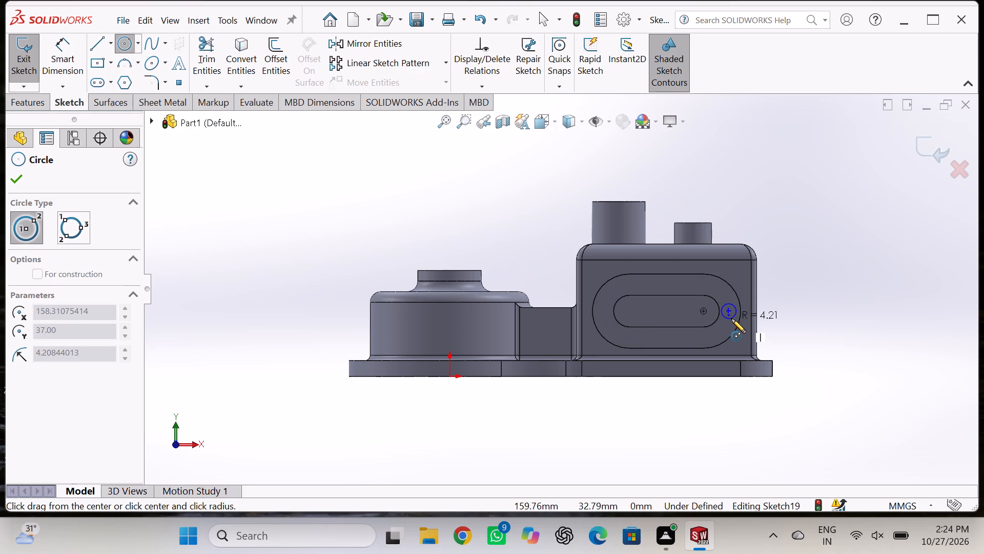
pyautogui.click(731, 319)
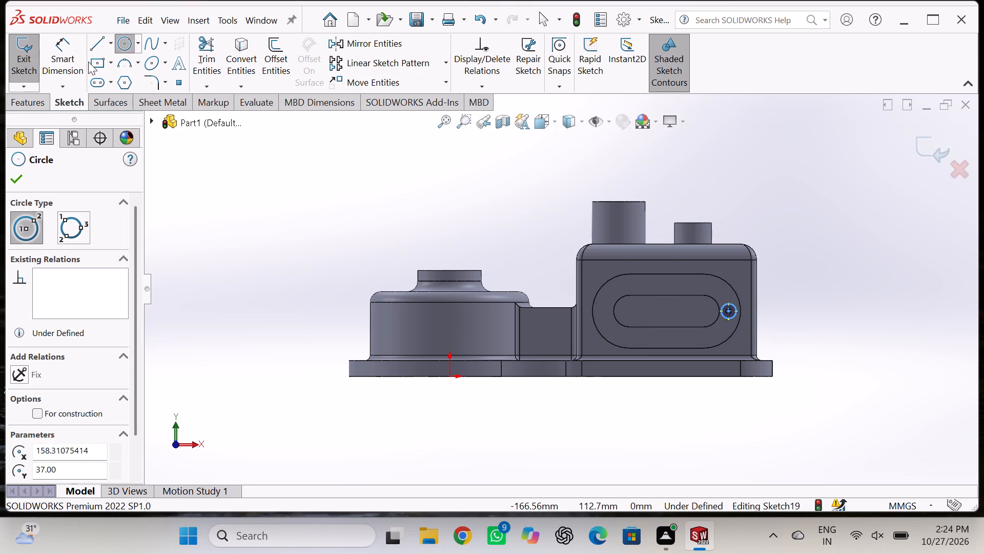
# Dimension the small circle's diameter to 6 mm.
pyautogui.click(71, 61)
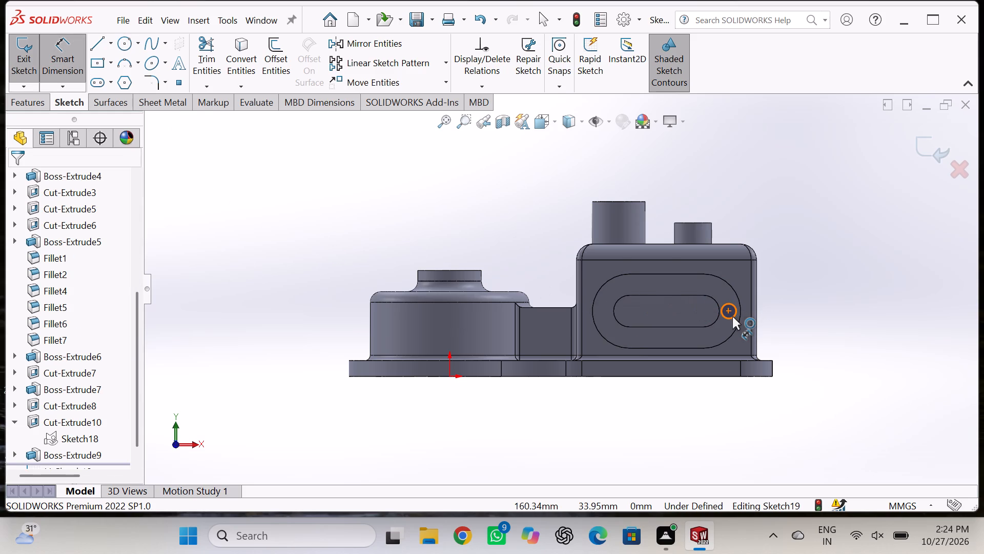
pyautogui.click(733, 318)
pyautogui.click(775, 294)
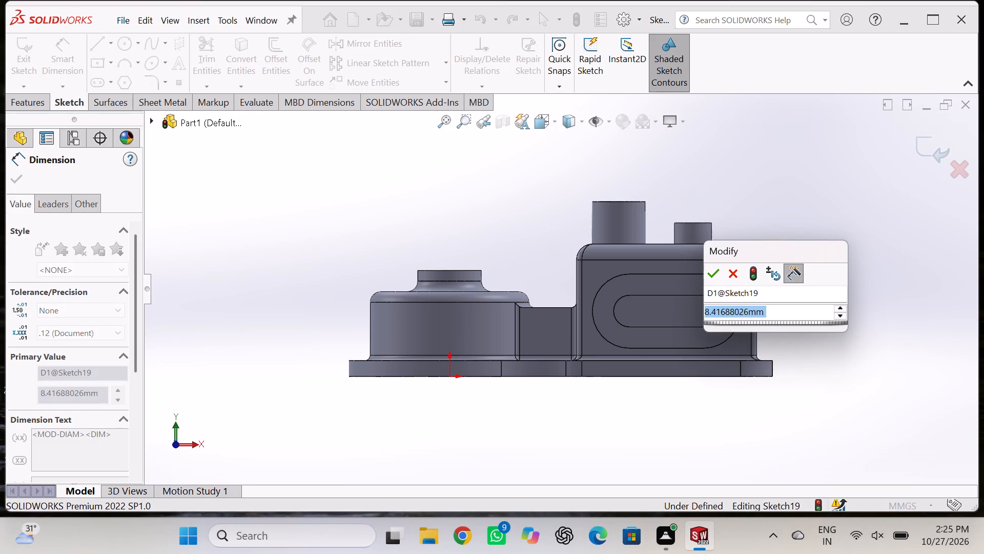
pyautogui.press('6')
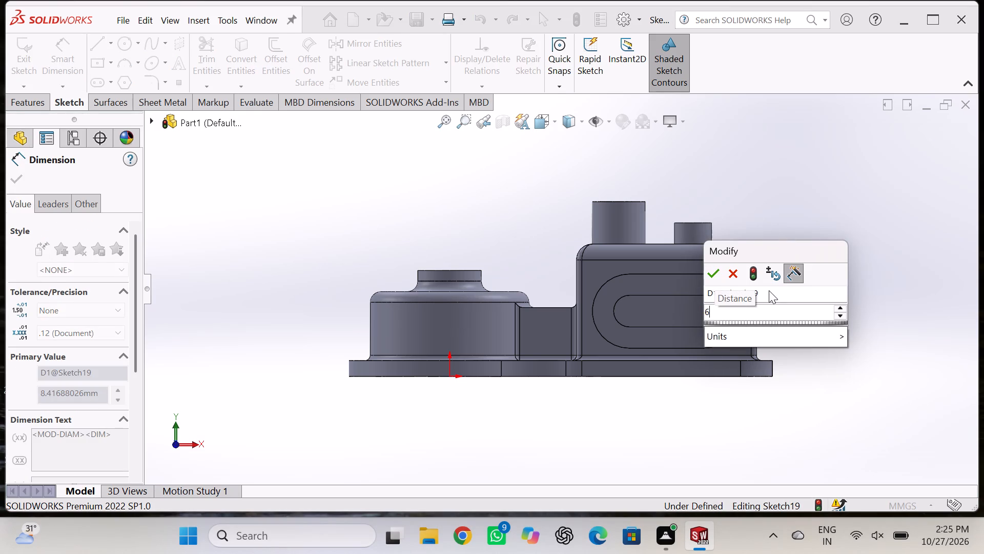
pyautogui.press('Return')
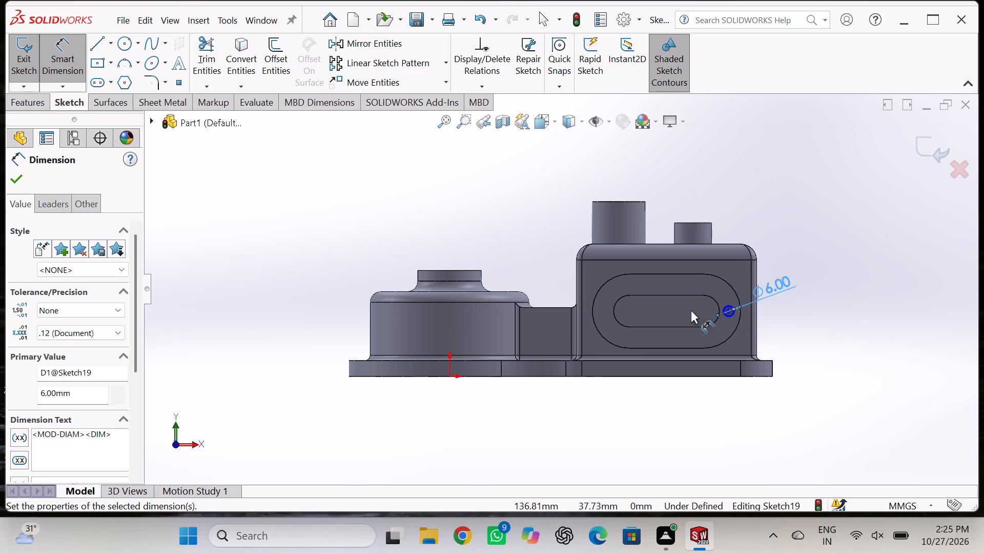
# Dimension the circle's centre 21 mm vertically from the ring's upper straight outer edge and close the sketch.
pyautogui.click(729, 312)
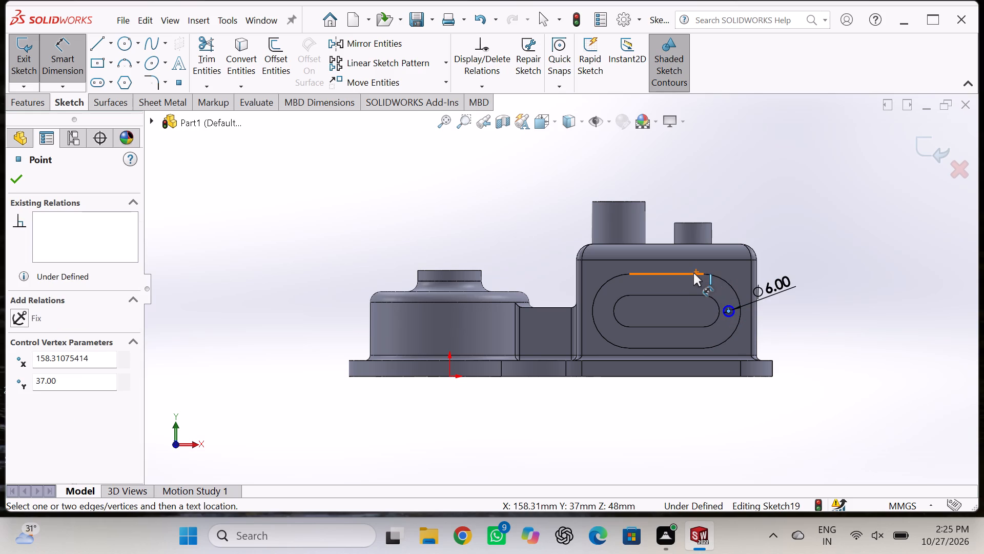
pyautogui.click(693, 273)
pyautogui.click(832, 288)
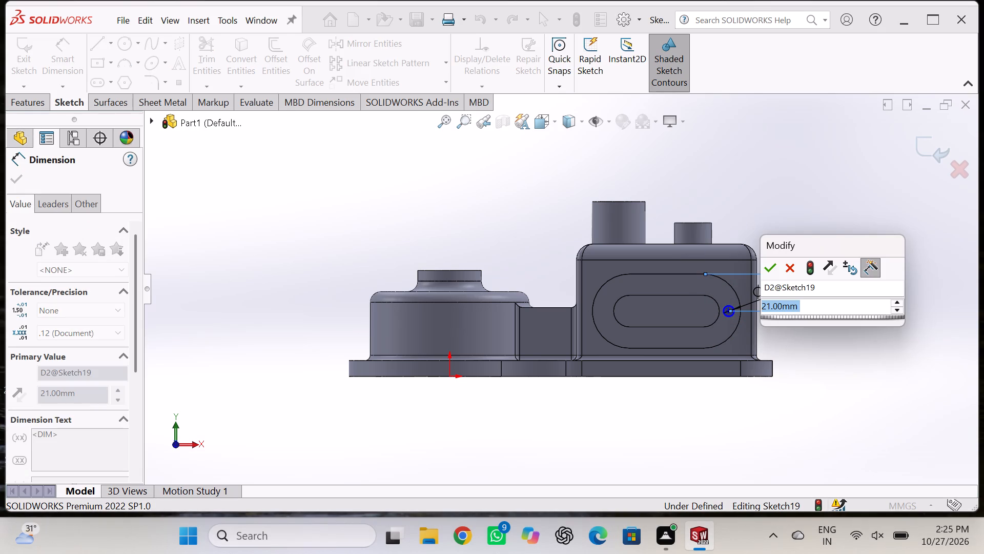
pyautogui.click(769, 271)
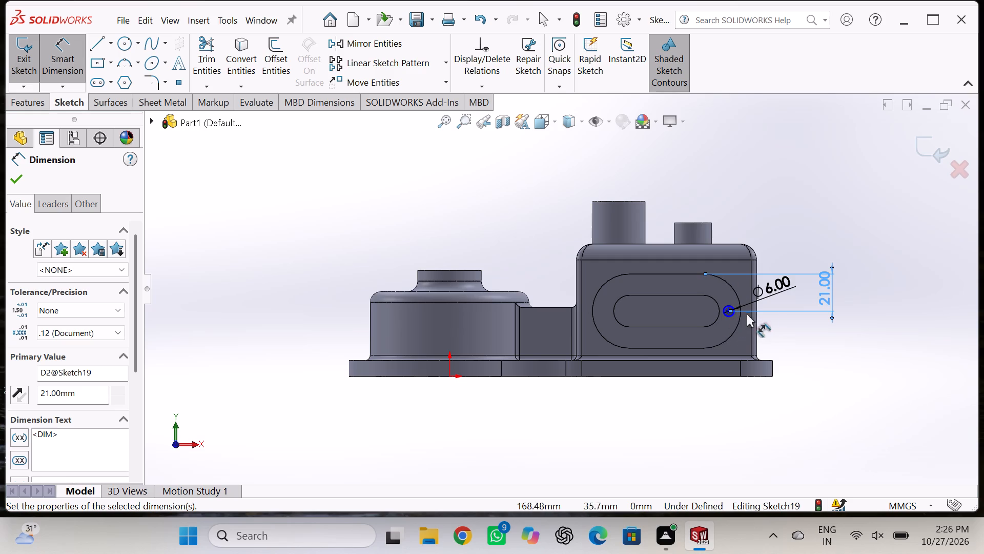
pyautogui.scroll(-9, 710, 302)
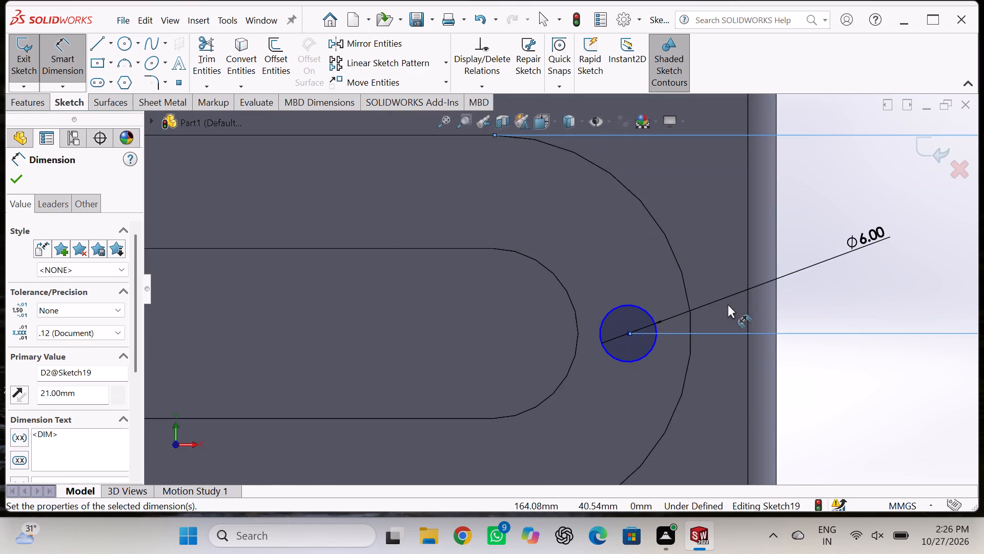
pyautogui.scroll(5, 728, 304)
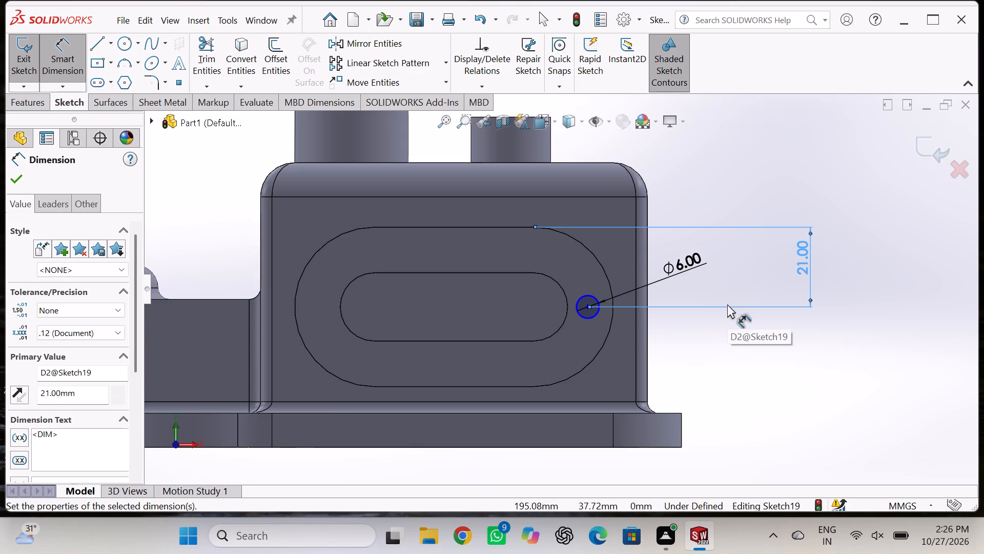
pyautogui.click(921, 149)
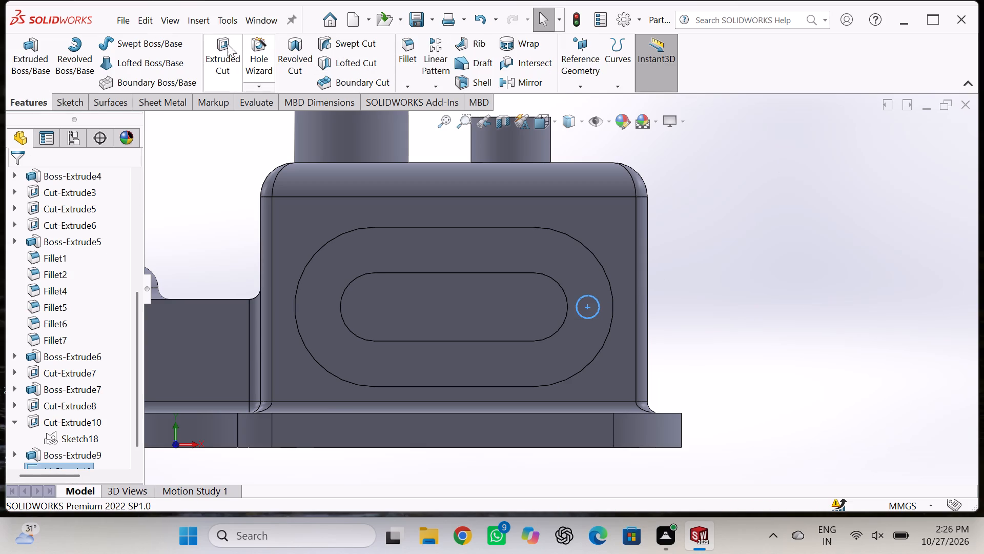
# Extrude-cut the 6 mm circle into the slot ring, Blind to a depth of 16 mm.
pyautogui.click(218, 52)
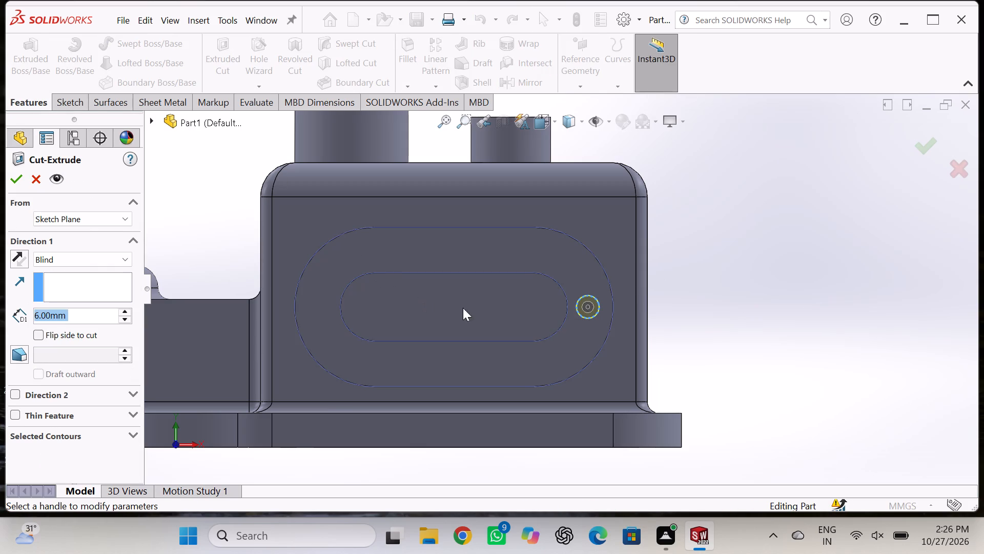
pyautogui.moveTo(683, 304); pyautogui.dragTo(736, 347, button='middle')
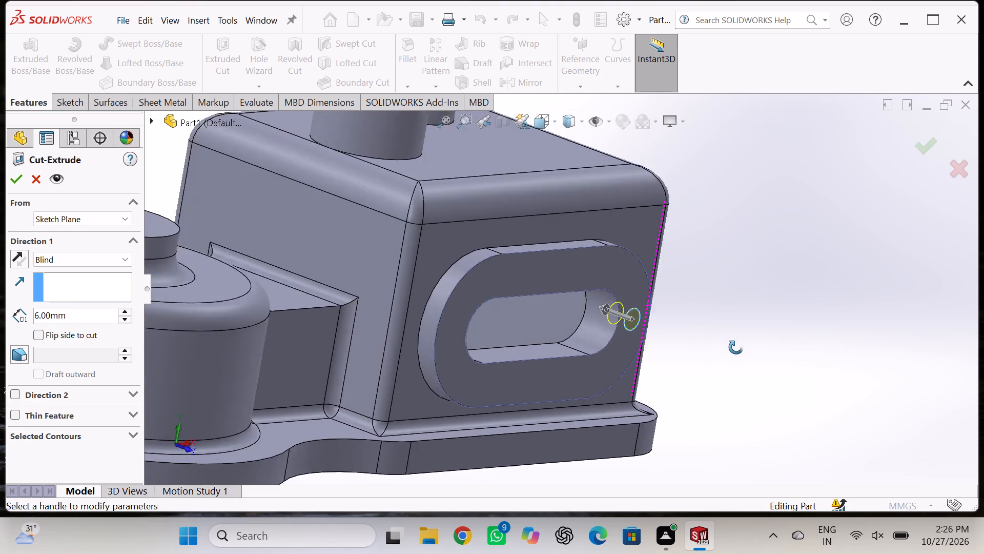
pyautogui.moveTo(736, 347); pyautogui.dragTo(749, 349, button='middle')
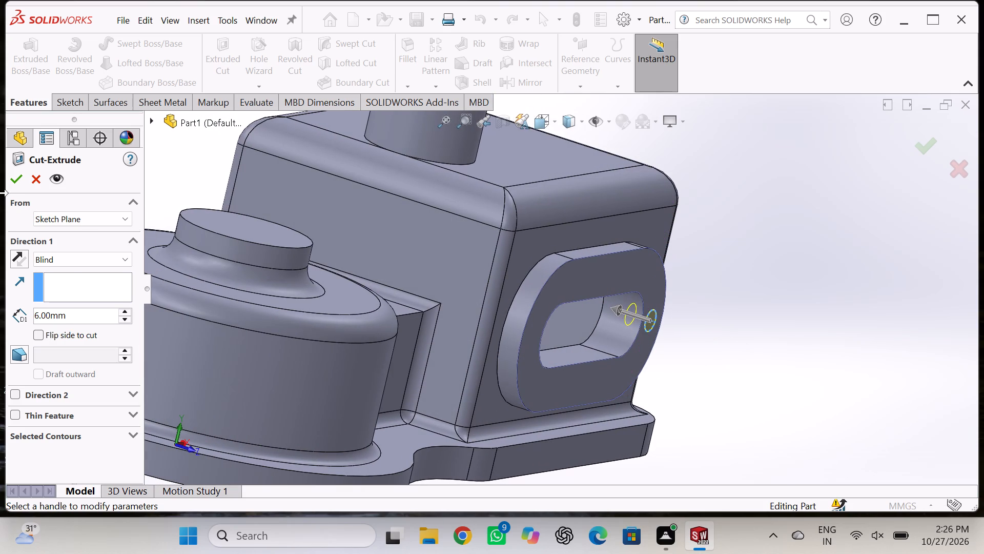
pyautogui.click(121, 308)
pyautogui.click(123, 310)
pyautogui.click(9, 179)
pyautogui.moveTo(830, 331); pyautogui.dragTo(811, 332, button='middle')
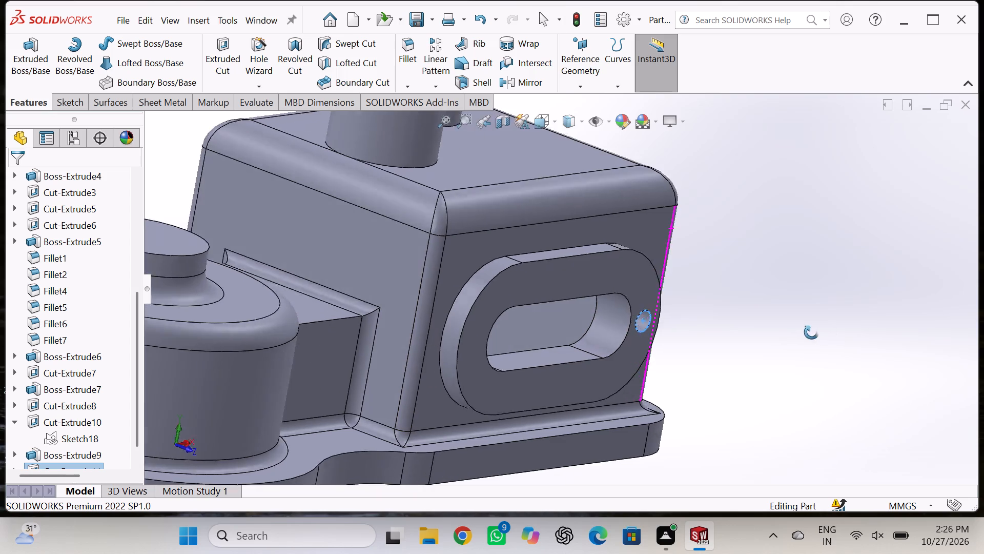
pyautogui.moveTo(811, 332); pyautogui.dragTo(753, 283, button='middle')
pyautogui.click(770, 276)
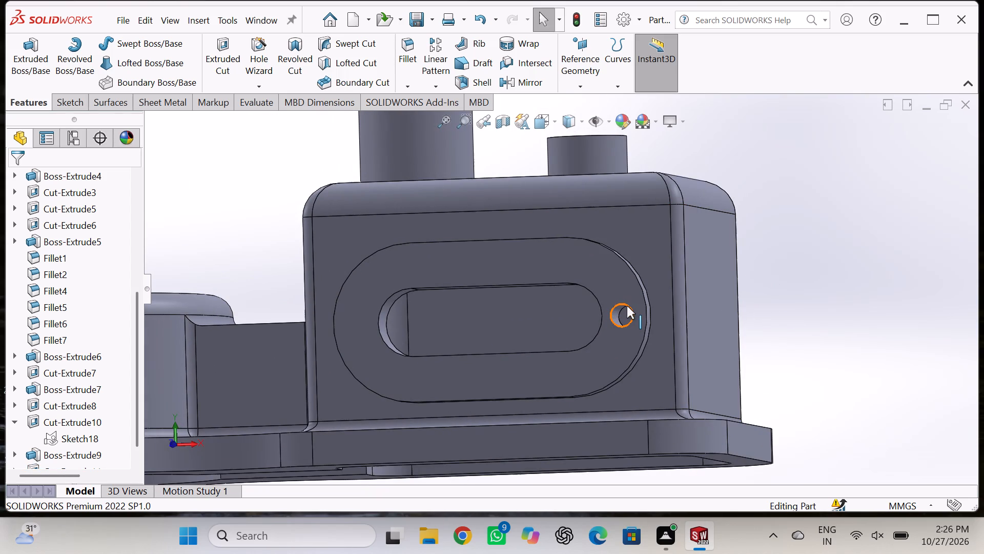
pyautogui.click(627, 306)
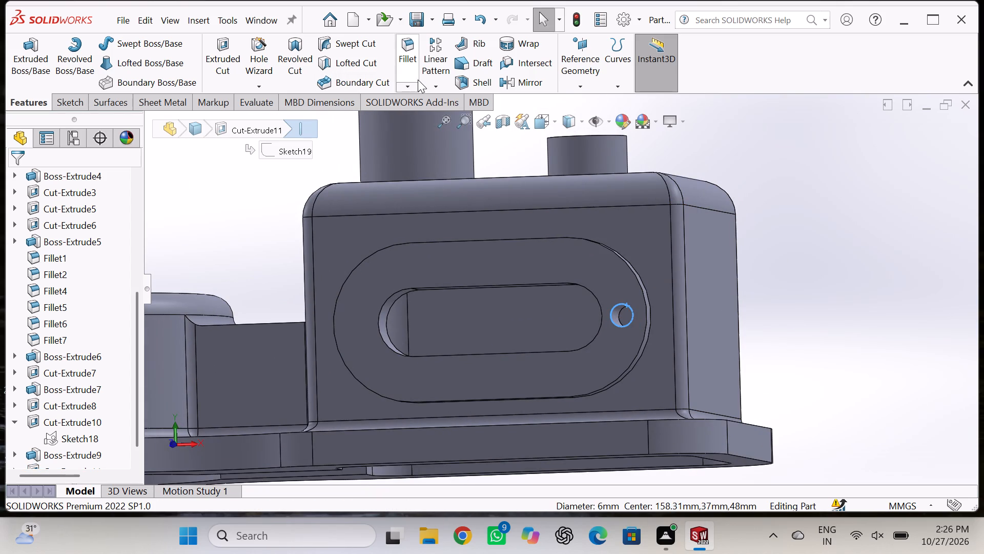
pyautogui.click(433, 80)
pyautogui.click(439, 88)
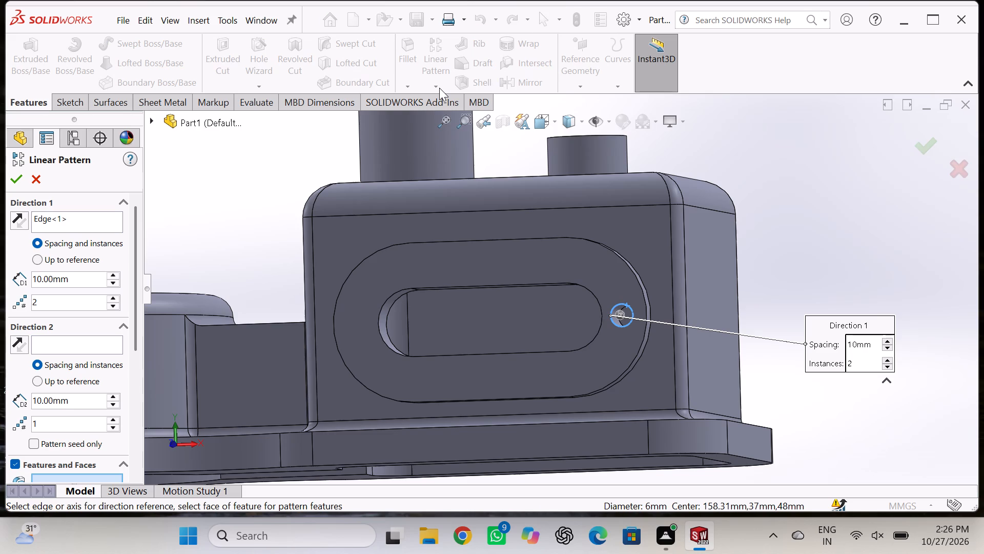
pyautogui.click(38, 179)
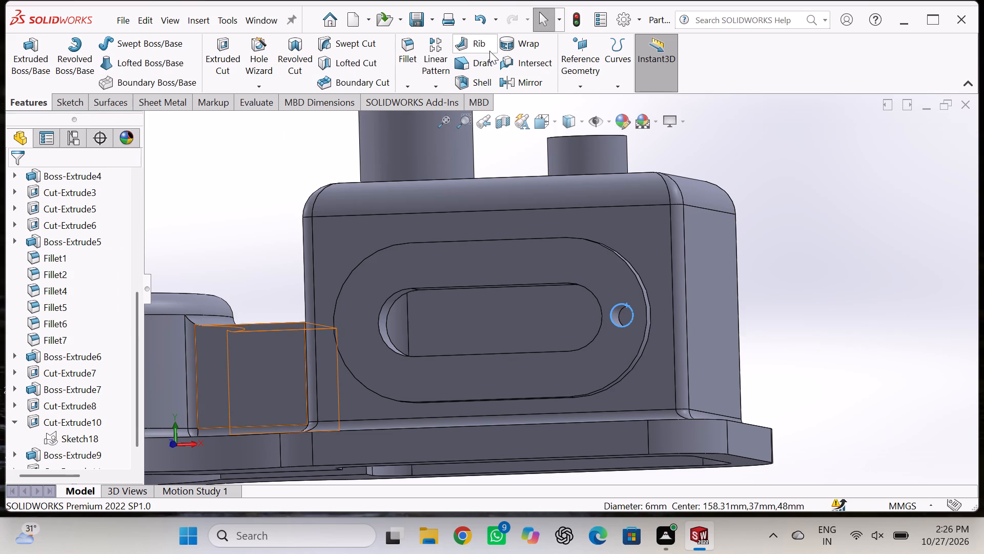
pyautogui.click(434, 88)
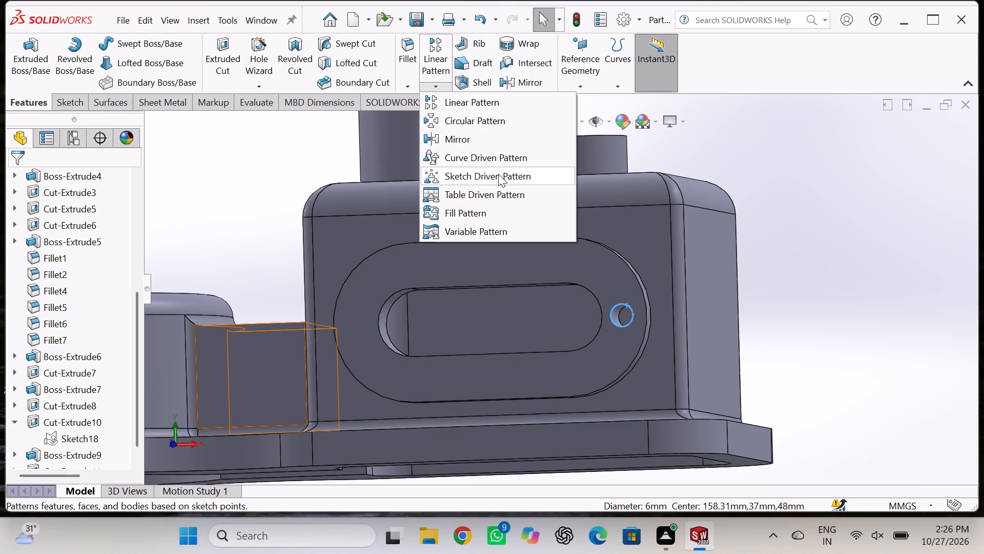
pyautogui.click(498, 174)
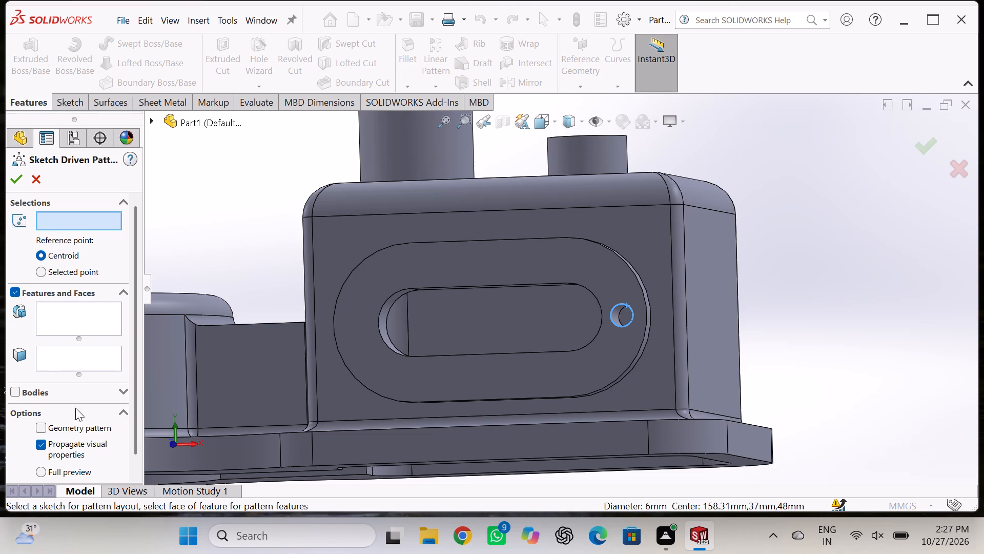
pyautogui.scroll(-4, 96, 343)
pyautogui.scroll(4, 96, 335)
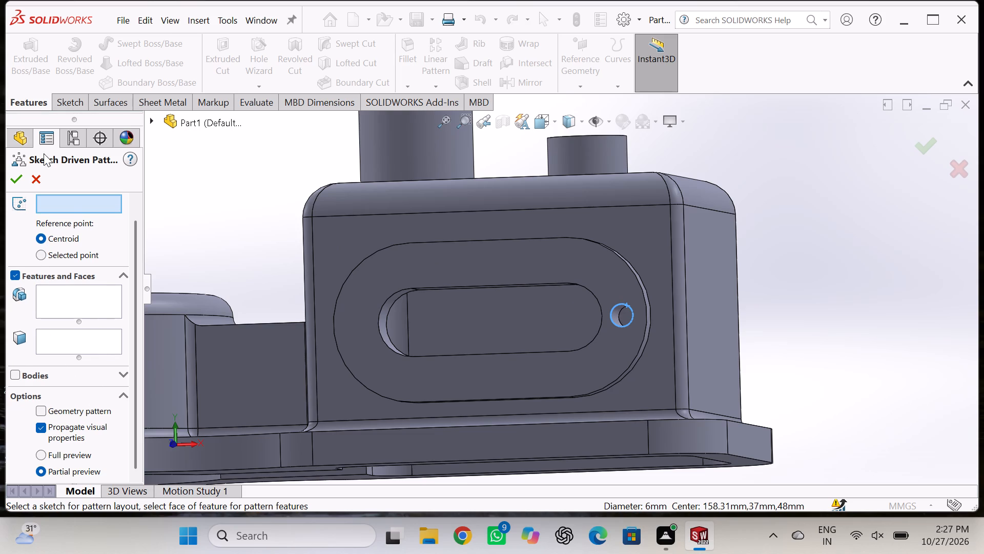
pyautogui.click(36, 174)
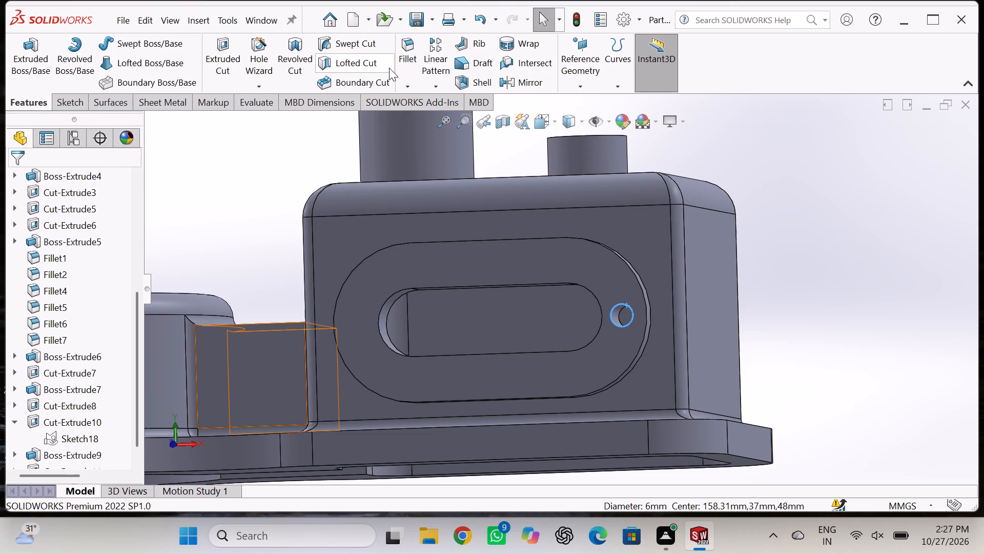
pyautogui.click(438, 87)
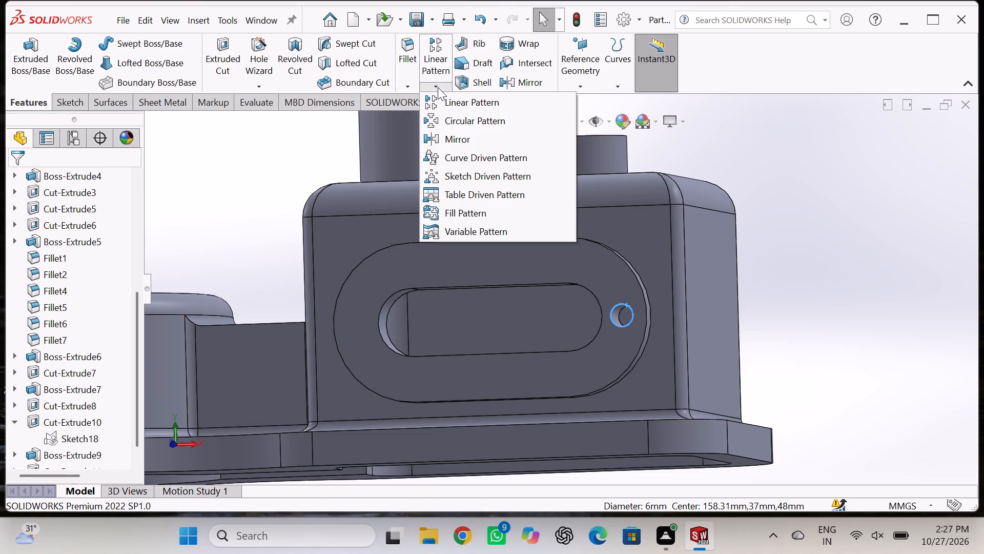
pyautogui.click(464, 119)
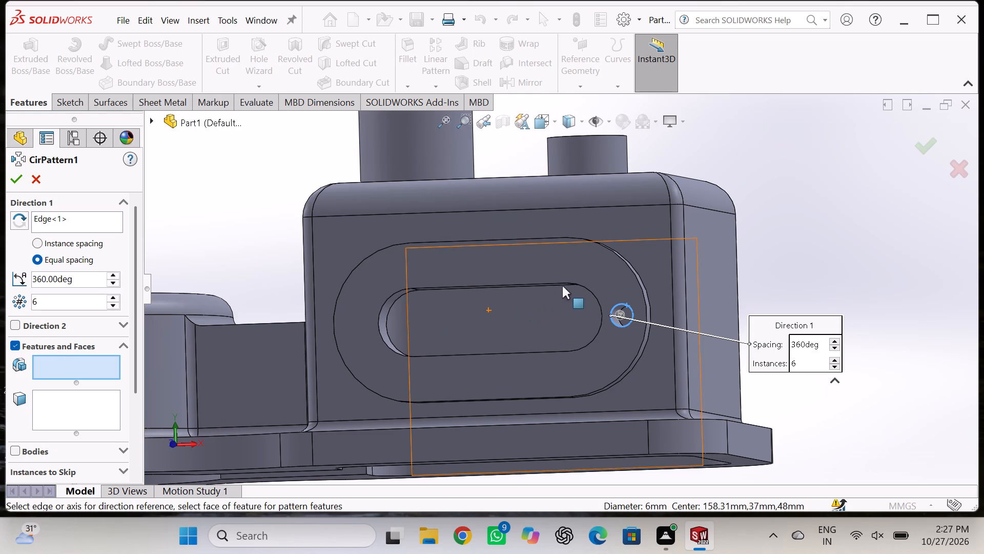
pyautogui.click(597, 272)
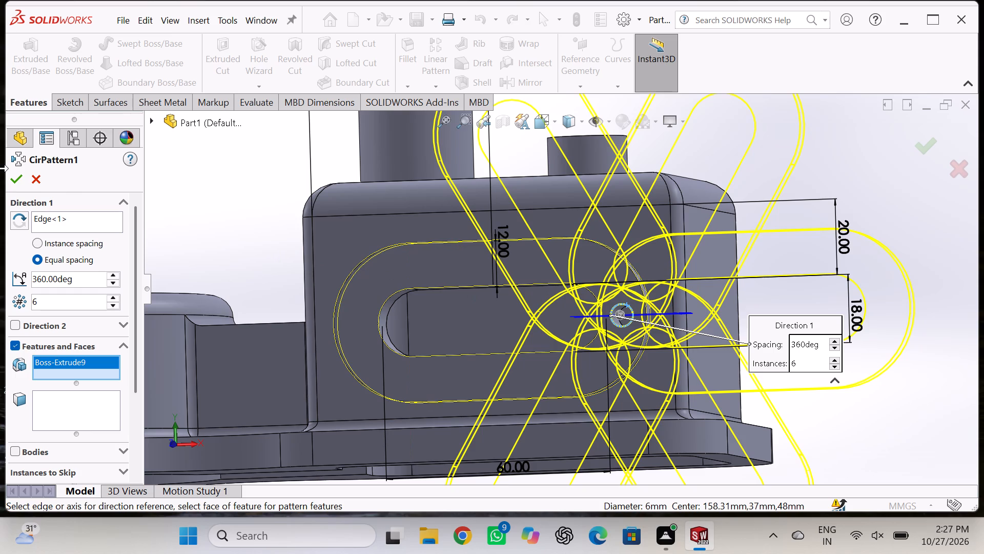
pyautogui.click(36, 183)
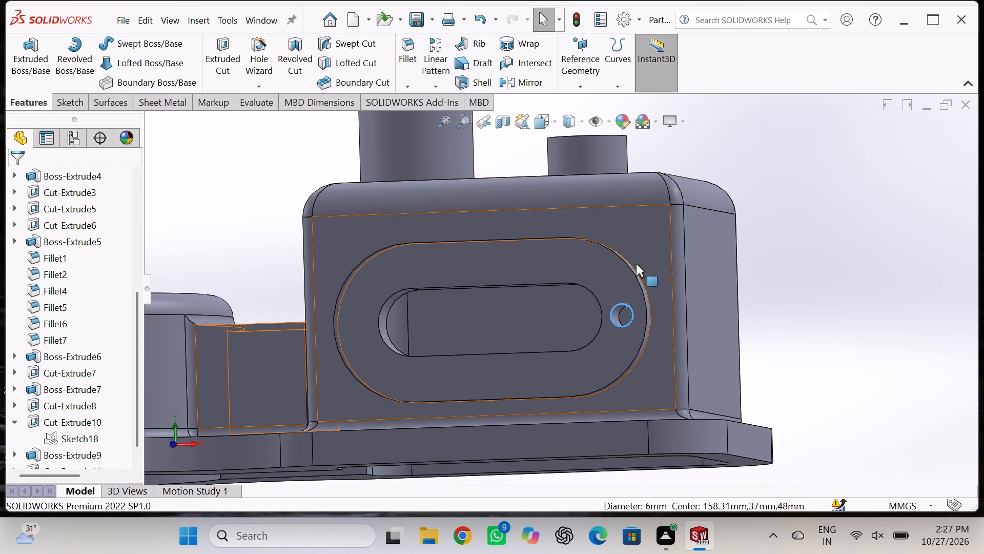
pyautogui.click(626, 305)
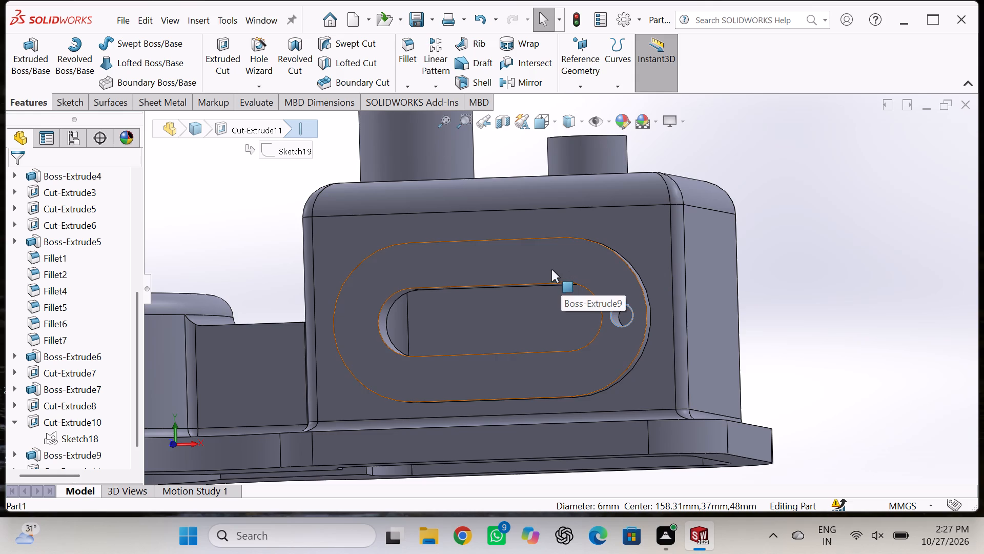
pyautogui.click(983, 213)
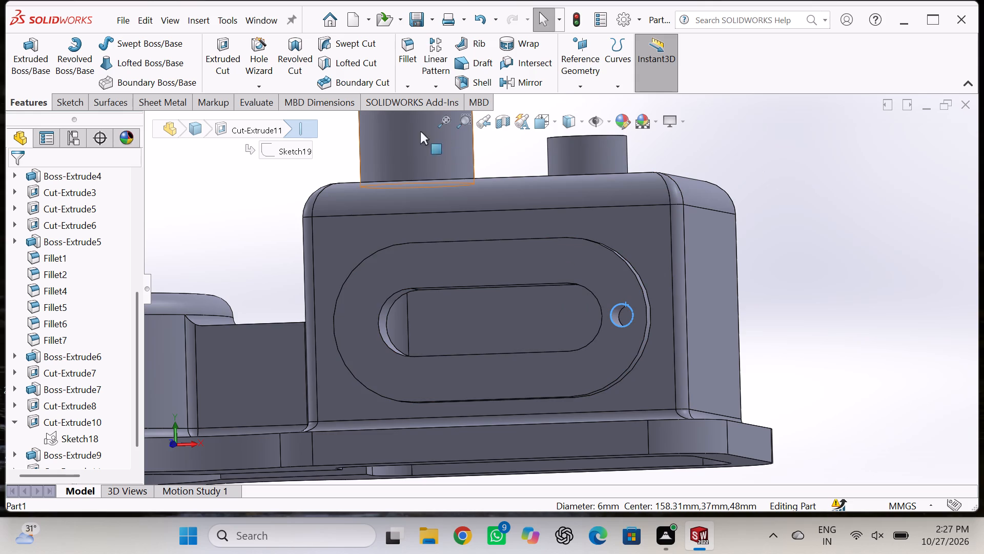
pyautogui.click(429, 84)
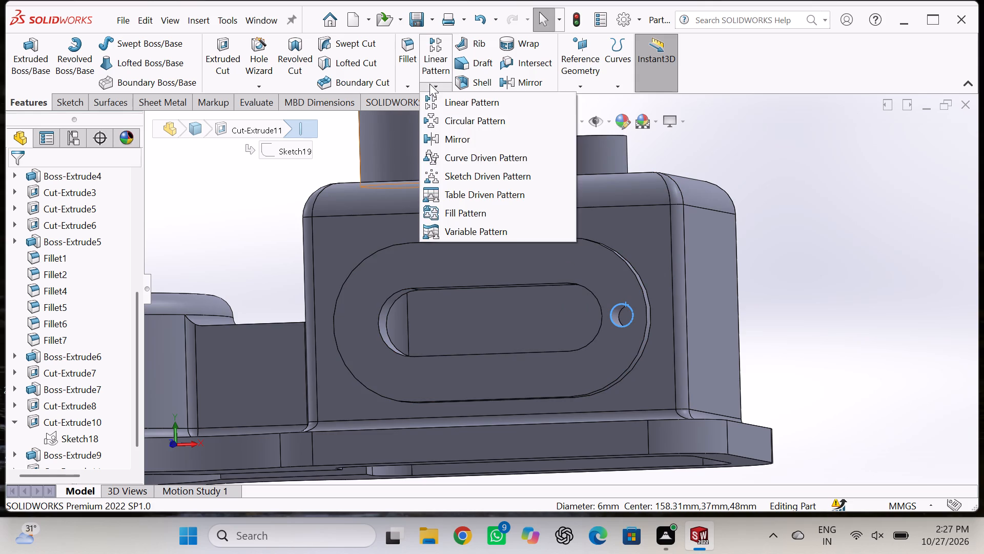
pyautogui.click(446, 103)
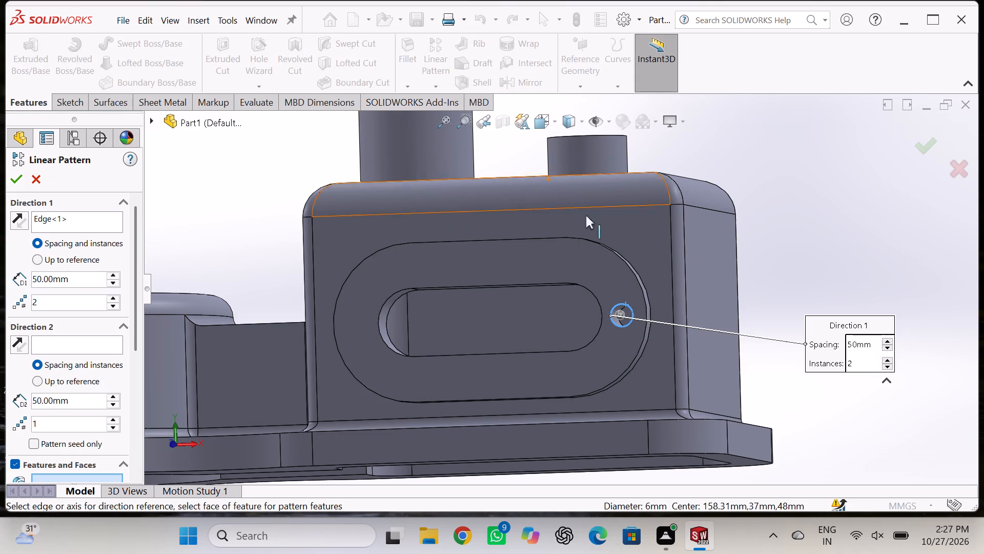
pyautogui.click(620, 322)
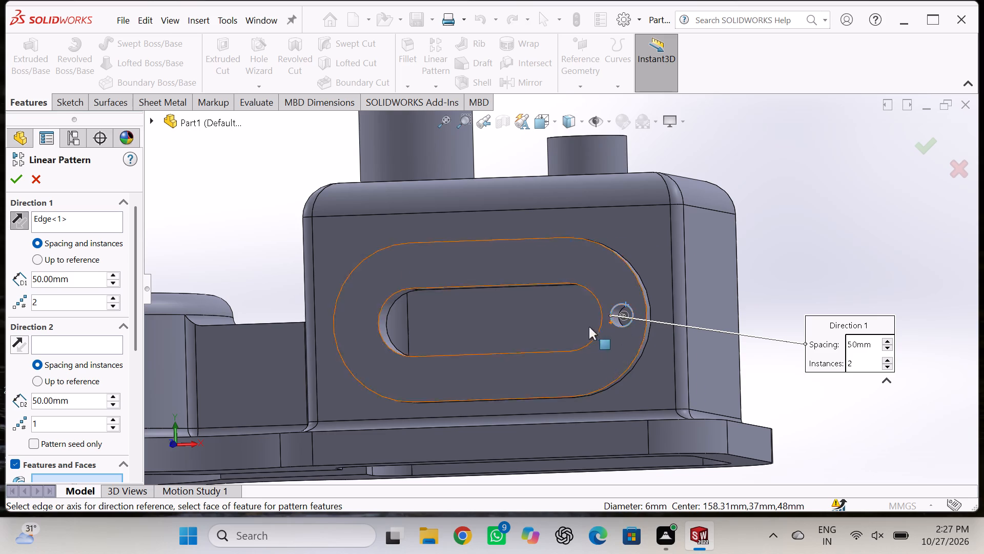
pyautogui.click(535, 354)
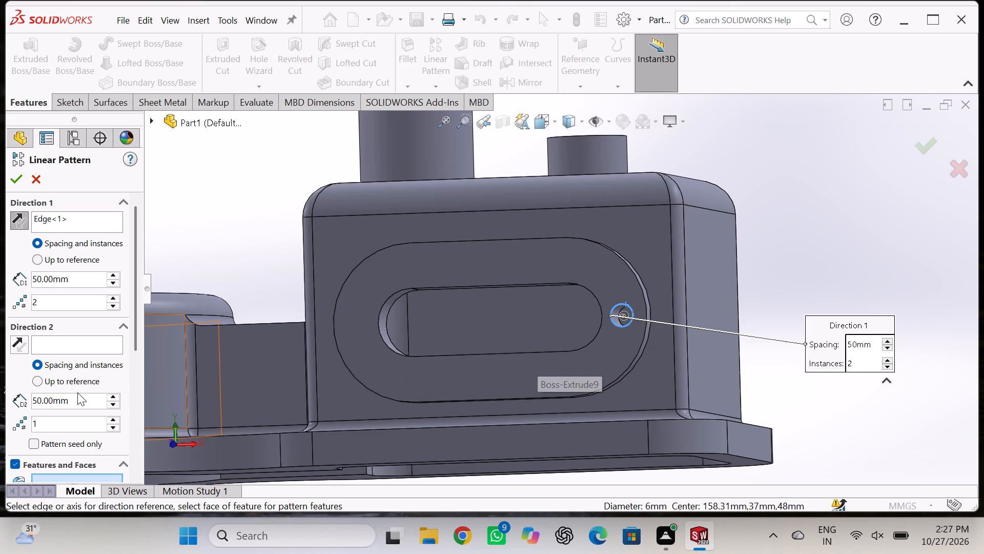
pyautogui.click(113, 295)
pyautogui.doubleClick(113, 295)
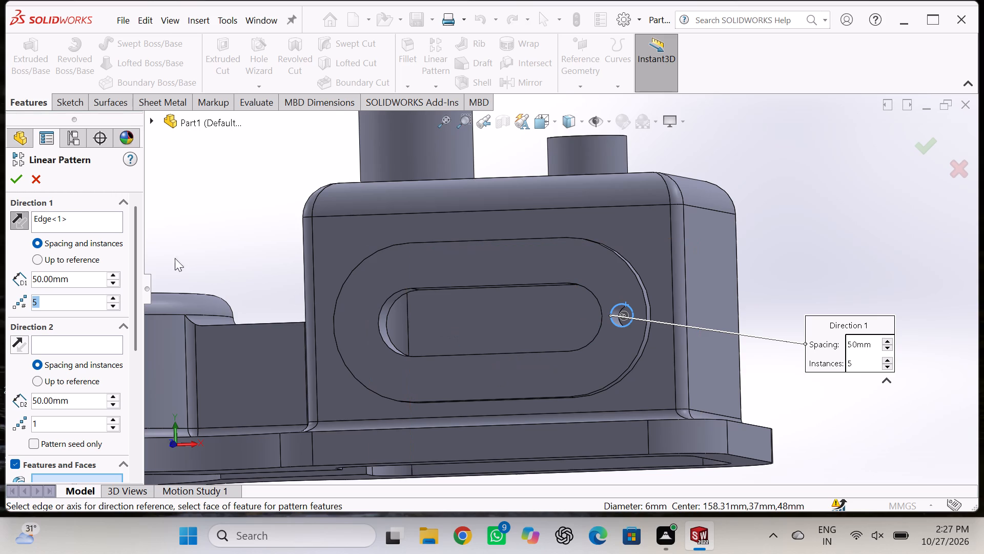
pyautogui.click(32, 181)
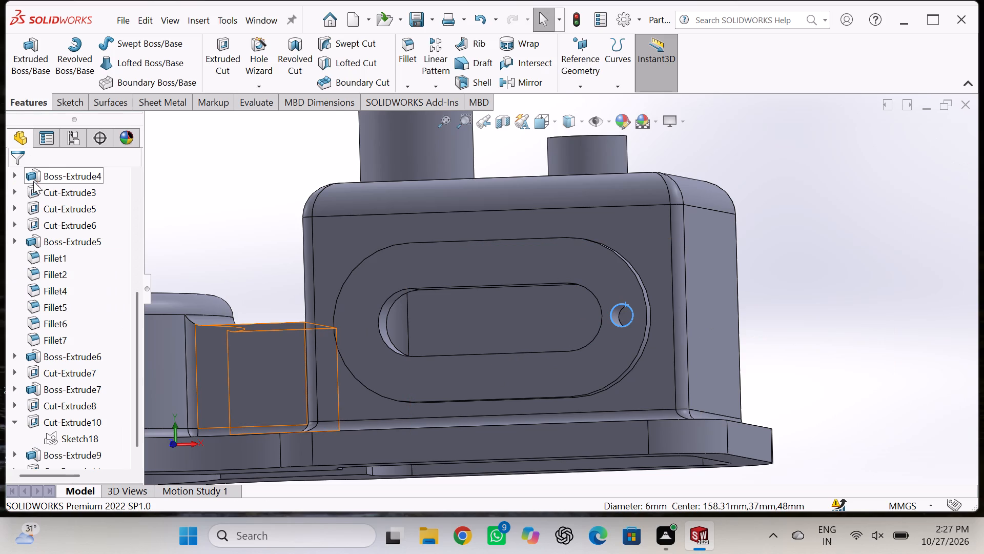
# Sketch three circles on the slot ring's outer face: radius about 4.8 mm at the web-side rounded end, about 3.7 mm on each straight side.
pyautogui.middleClick(236, 208)
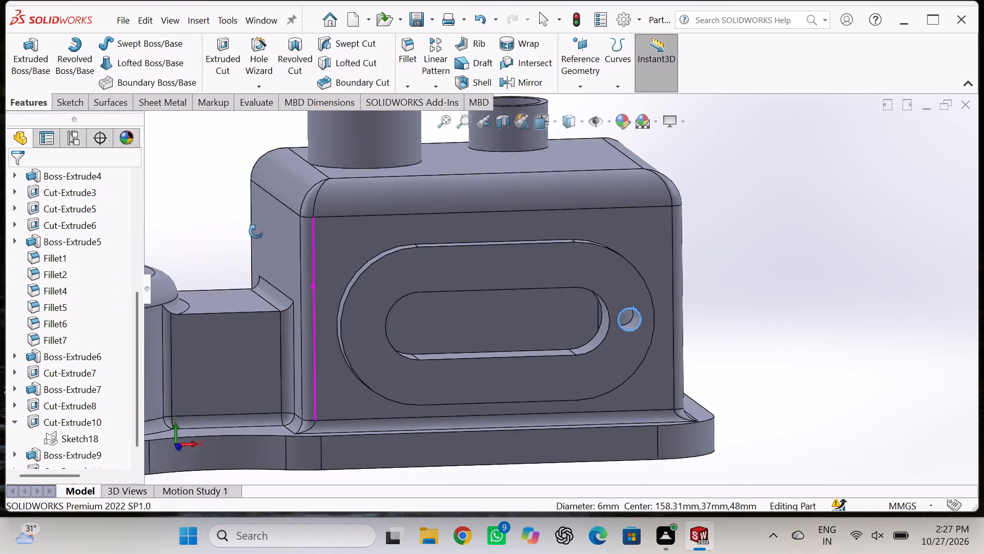
pyautogui.scroll(3, 107, 205)
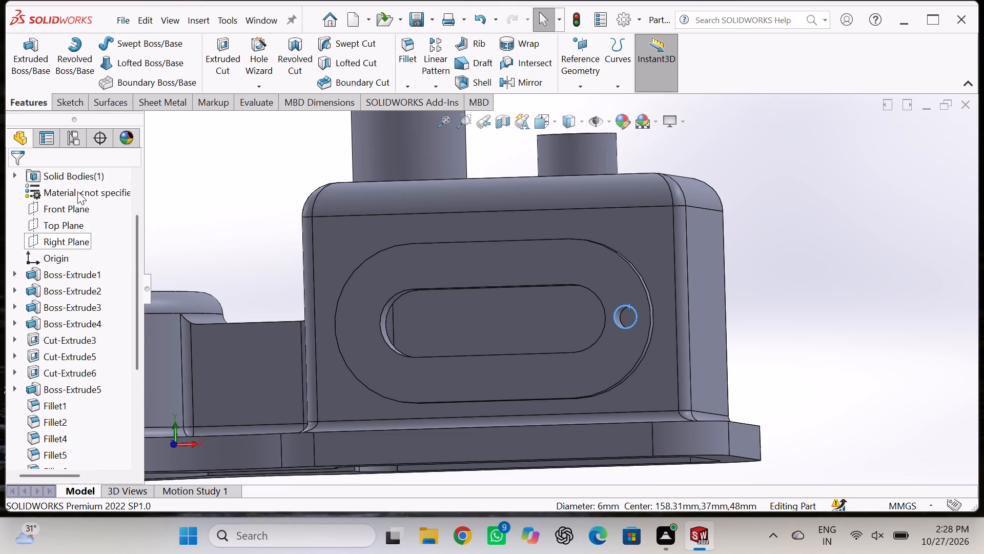
pyautogui.scroll(2, 77, 191)
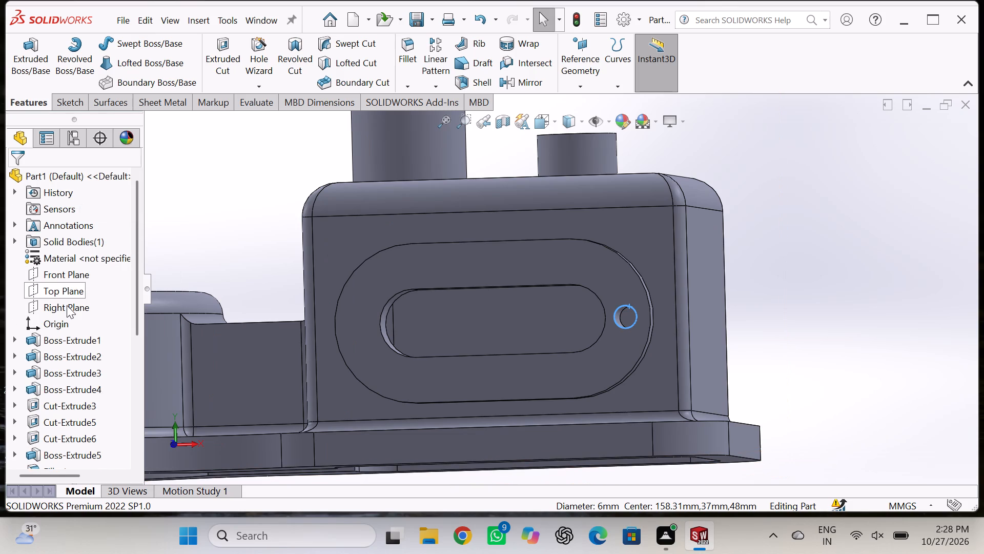
pyautogui.scroll(3, 68, 305)
pyautogui.scroll(4, 284, 273)
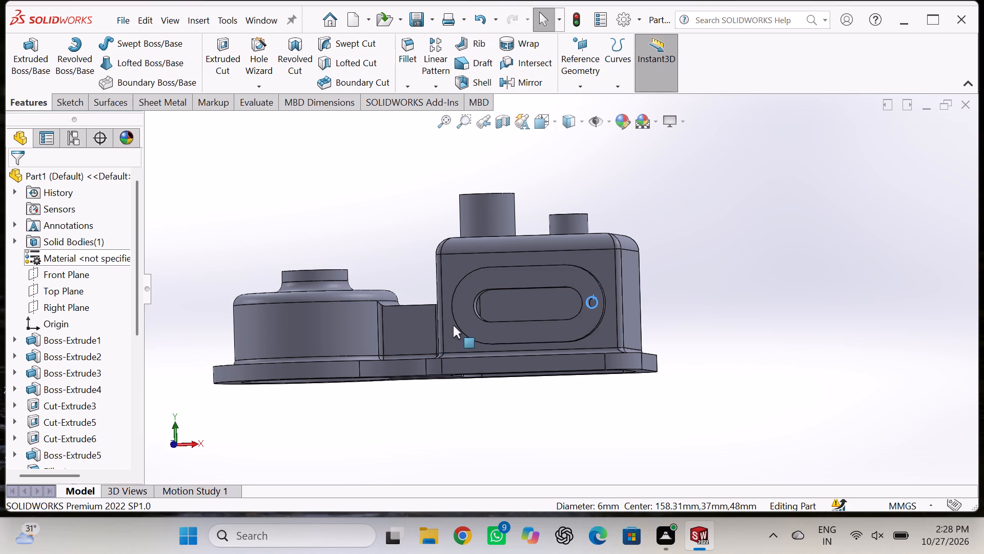
pyautogui.click(464, 308)
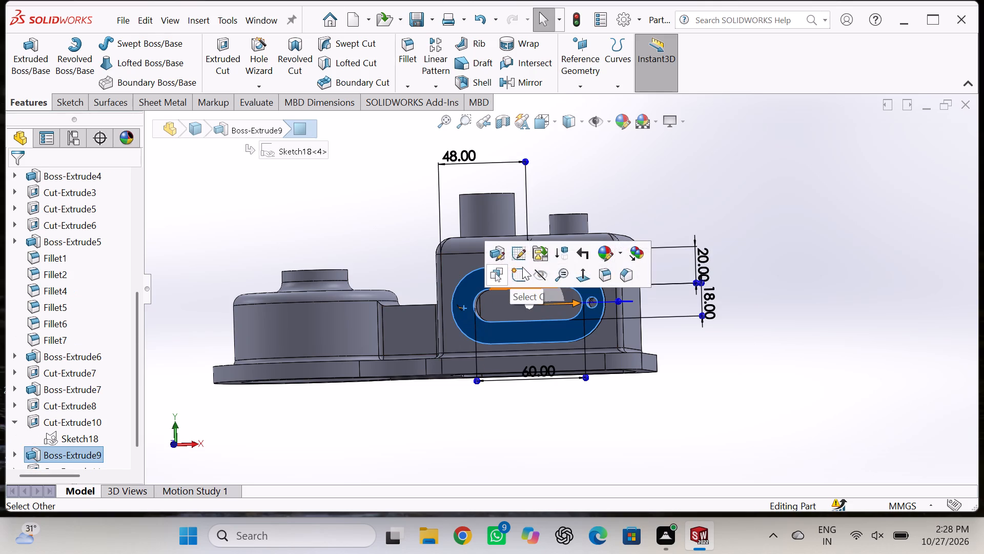
pyautogui.click(522, 267)
pyautogui.click(512, 242)
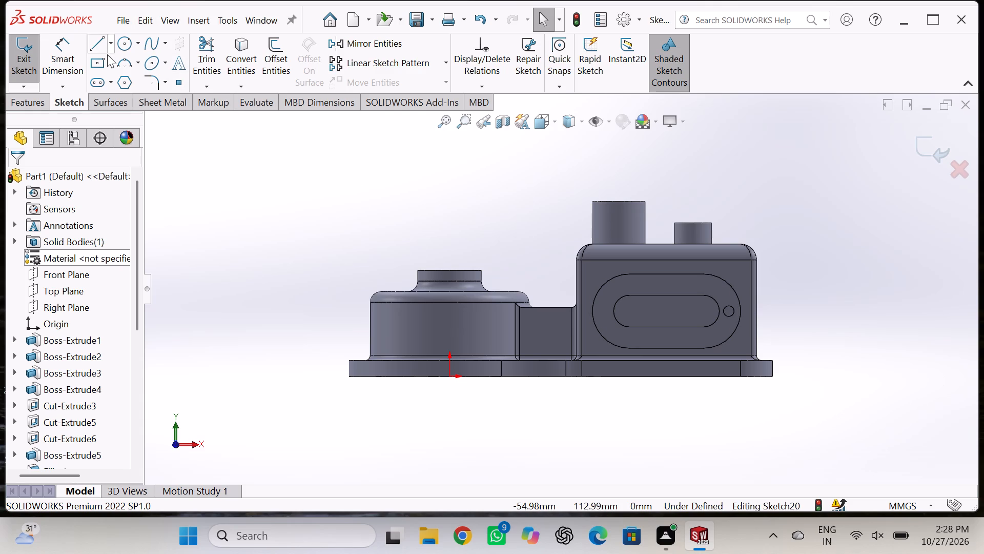
pyautogui.click(125, 44)
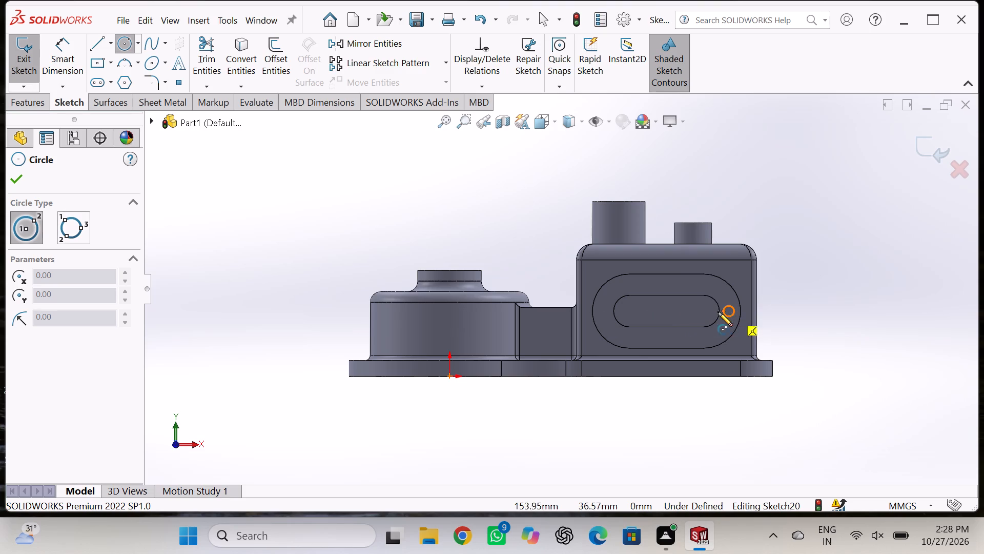
pyautogui.click(604, 316)
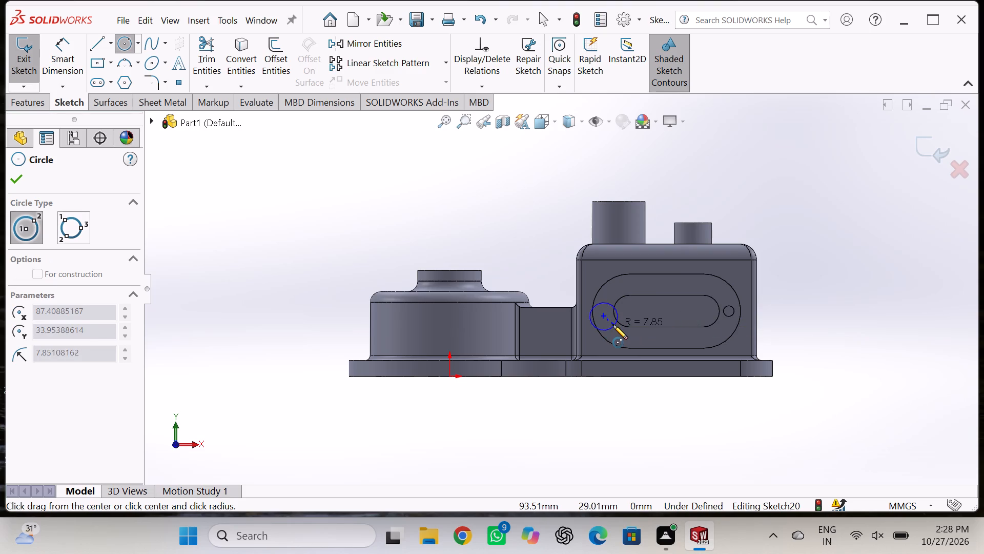
pyautogui.click(611, 321)
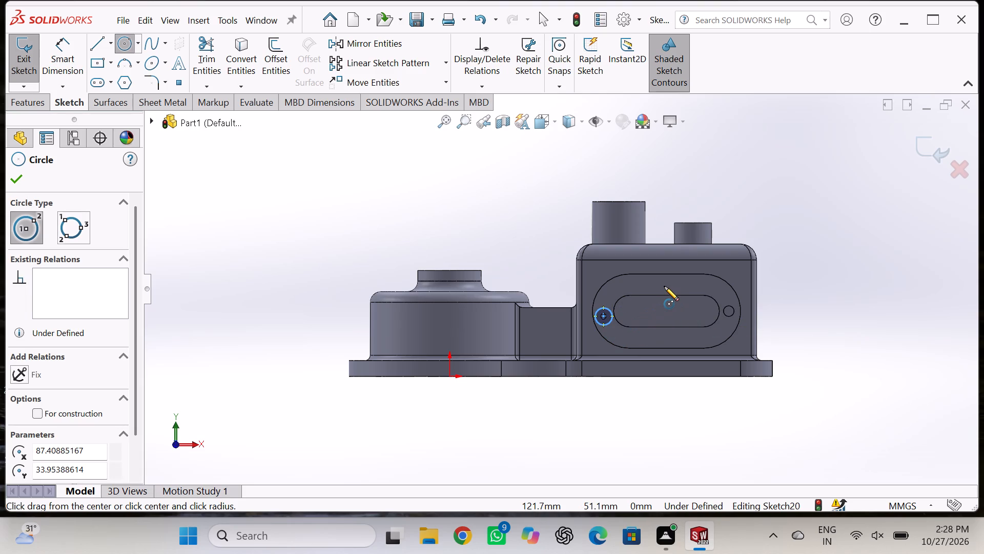
pyautogui.click(664, 286)
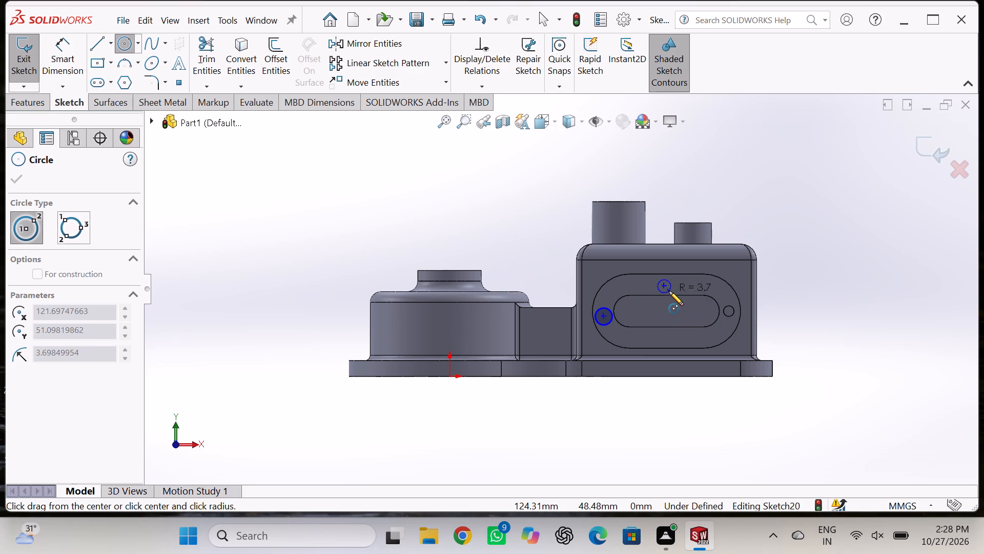
pyautogui.click(669, 291)
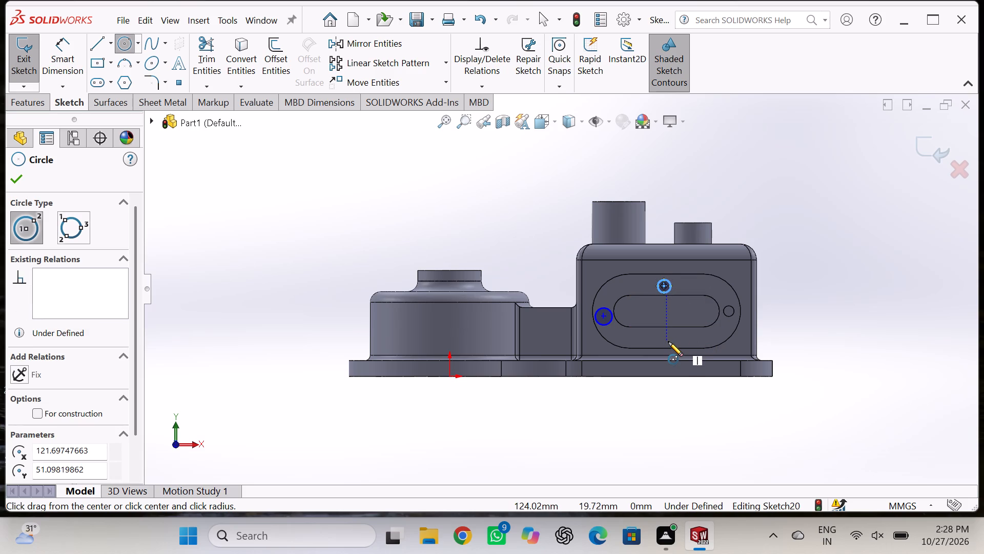
pyautogui.click(668, 342)
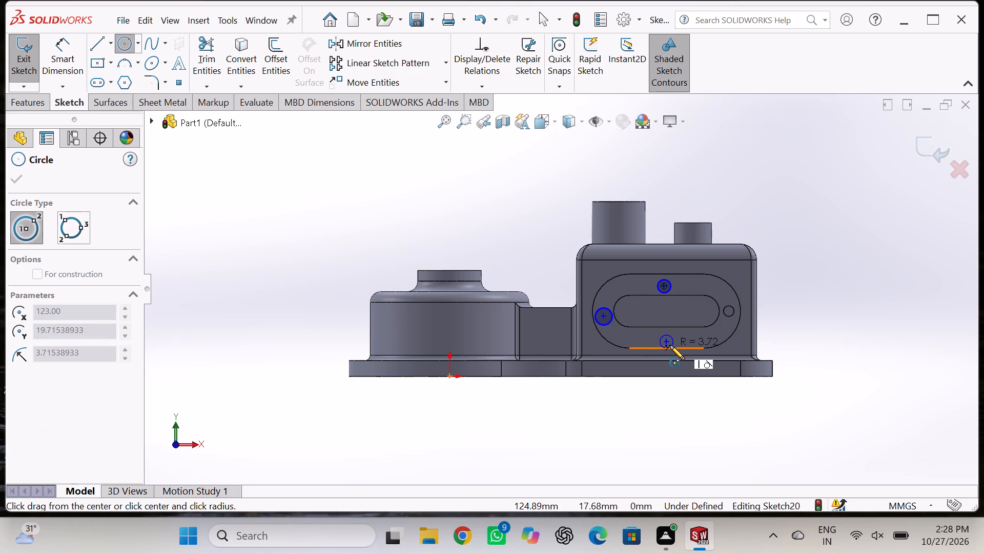
pyautogui.click(670, 345)
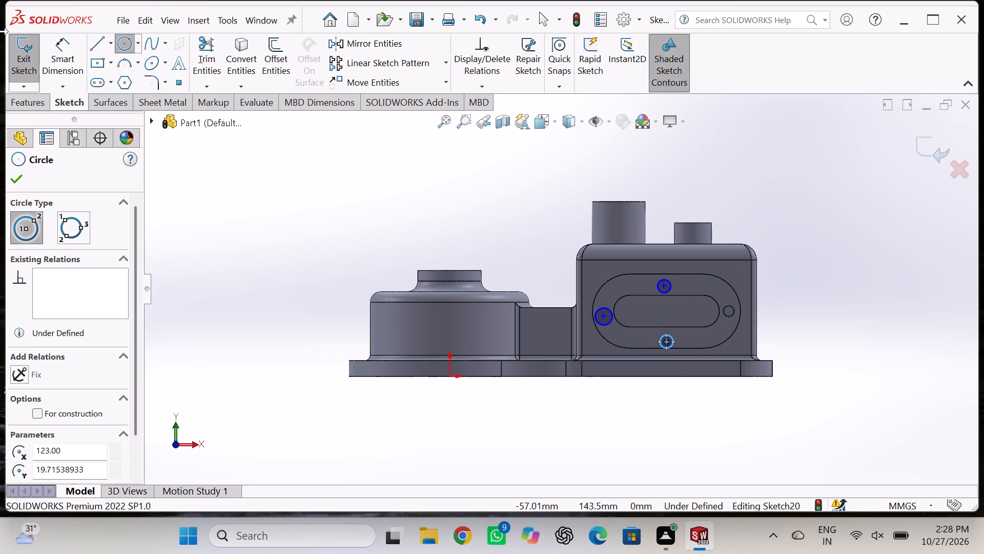
# Dimension the diameters of the upper, lower and web-side circles to 6 mm each.
pyautogui.click(61, 47)
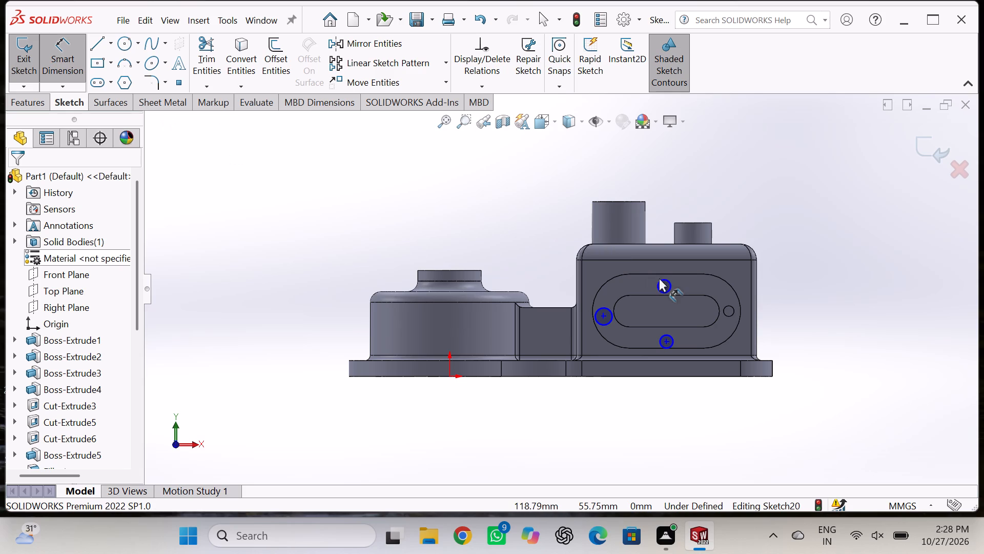
pyautogui.click(665, 279)
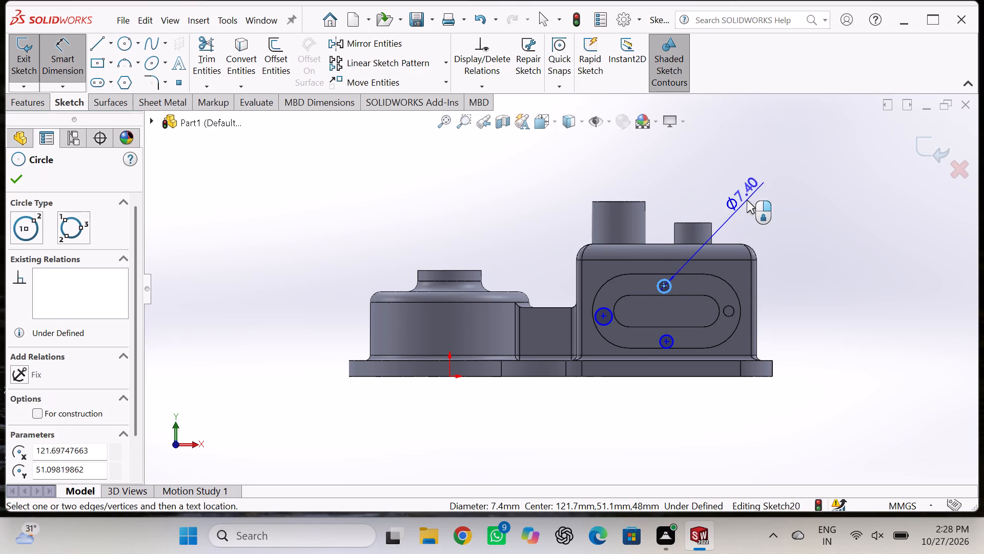
pyautogui.click(747, 200)
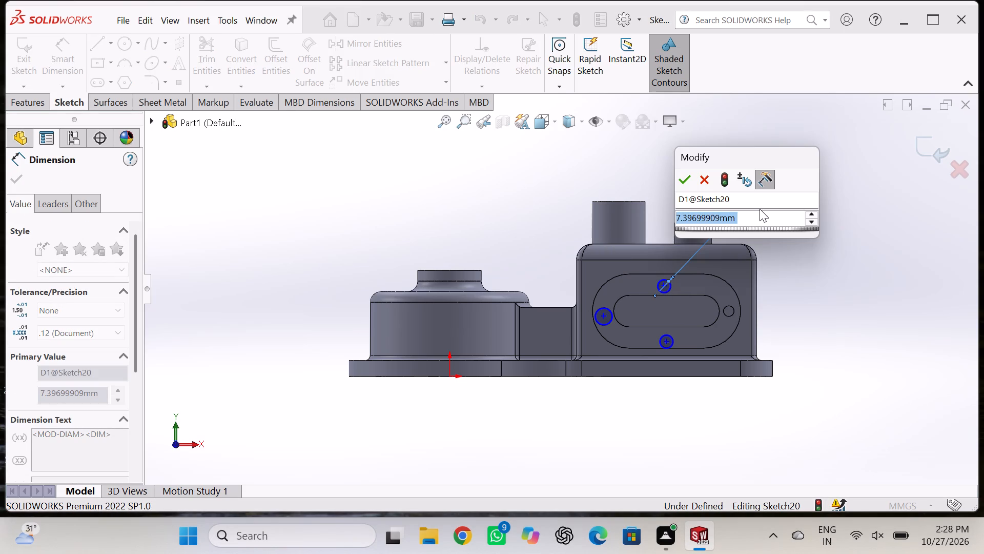
pyautogui.press('6')
pyautogui.press('Return')
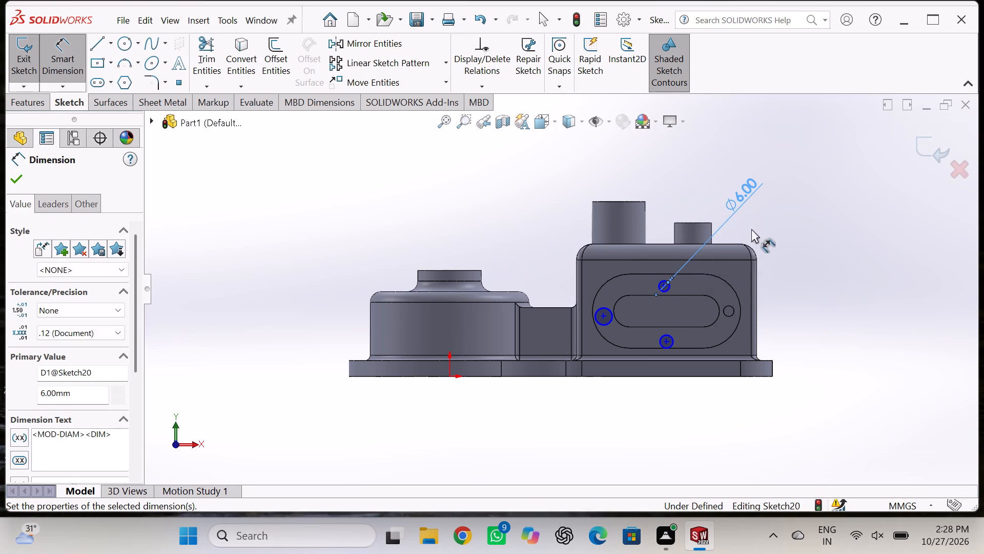
pyautogui.click(673, 340)
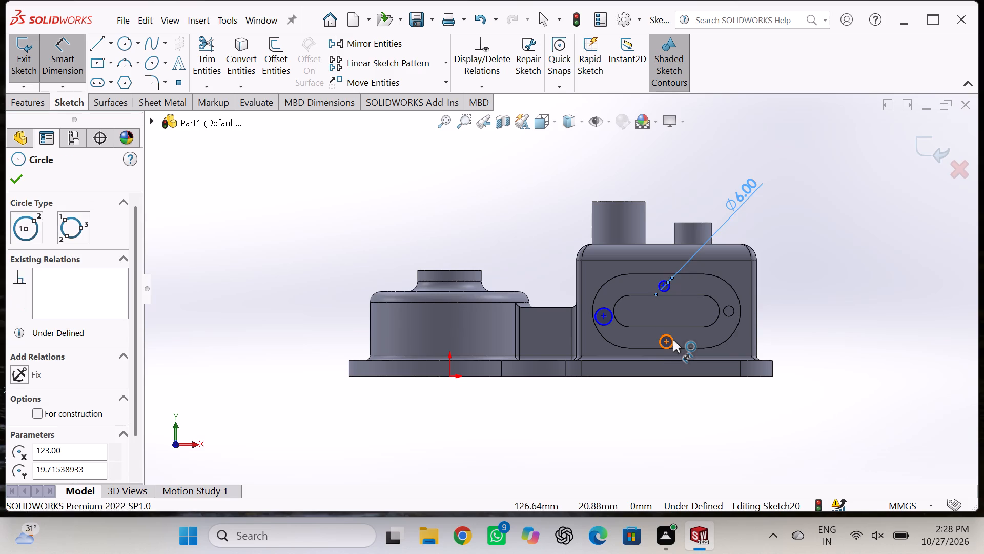
pyautogui.click(669, 411)
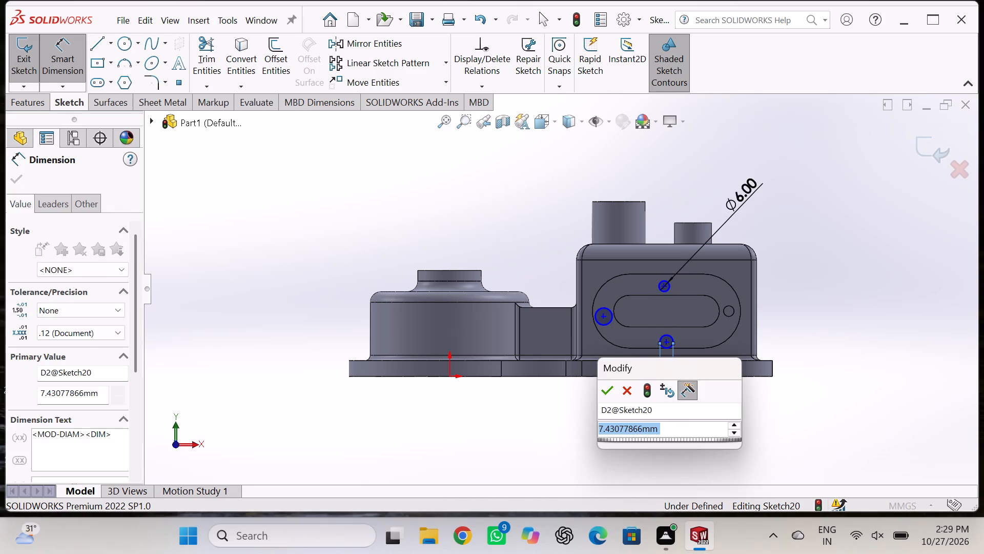
pyautogui.press('6')
pyautogui.press('Return')
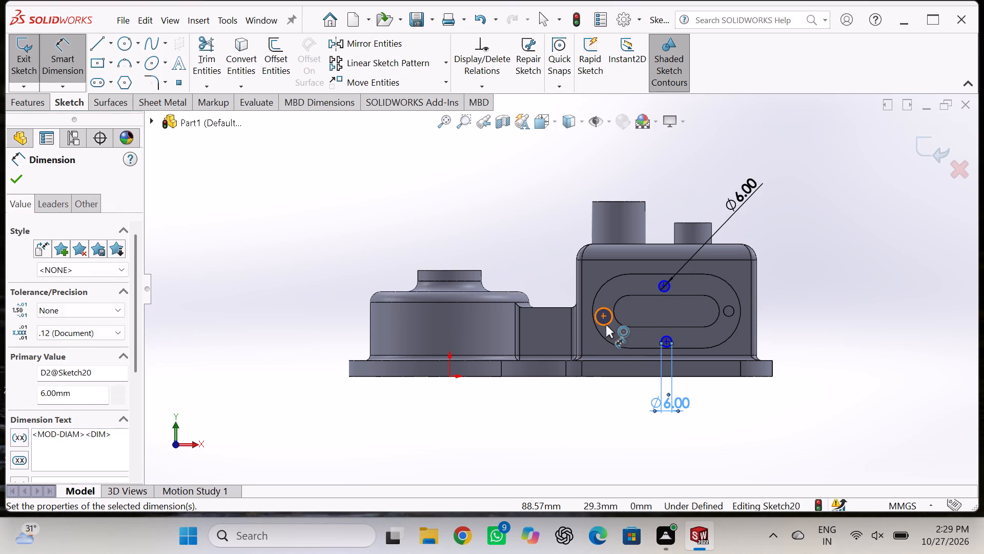
pyautogui.click(606, 325)
pyautogui.click(575, 420)
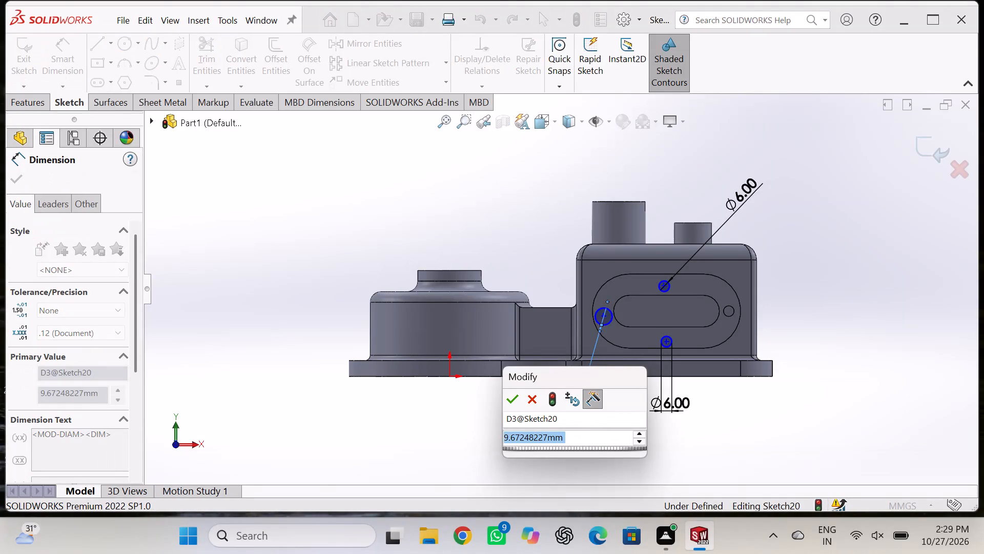
pyautogui.press('6')
pyautogui.press('Return')
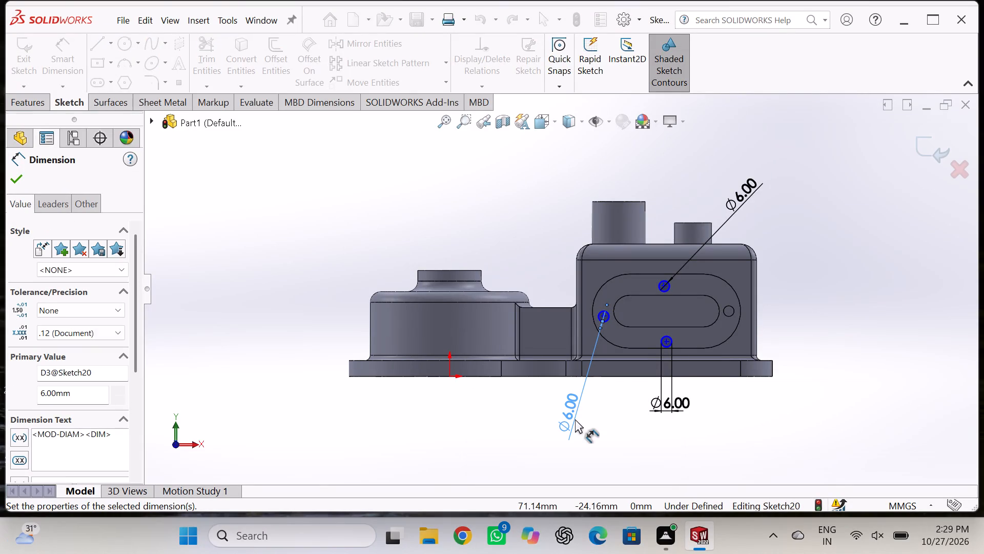
# Dimension the web-side circle's centre 21 mm vertically from the slot ring's upper straight outer edge.
pyautogui.scroll(-4, 650, 350)
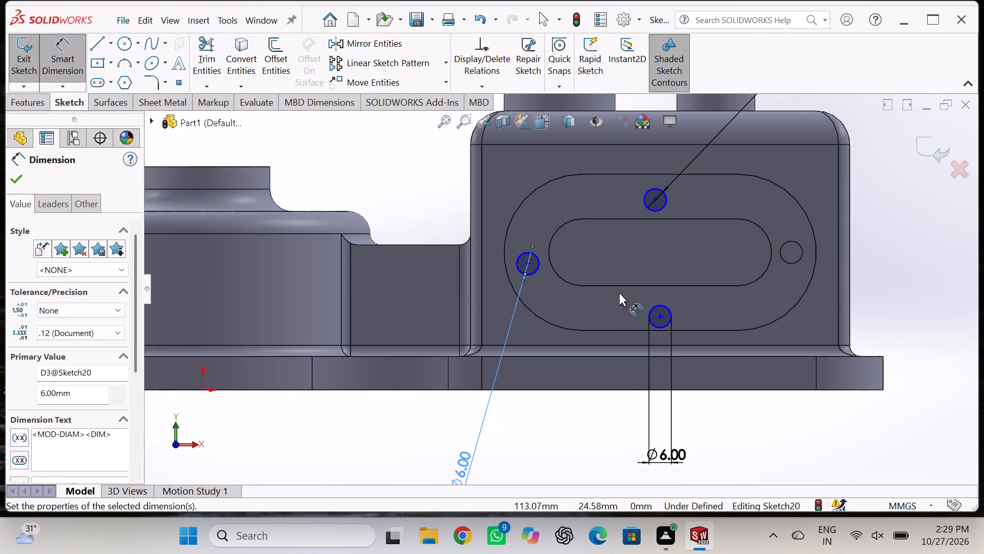
pyautogui.click(527, 262)
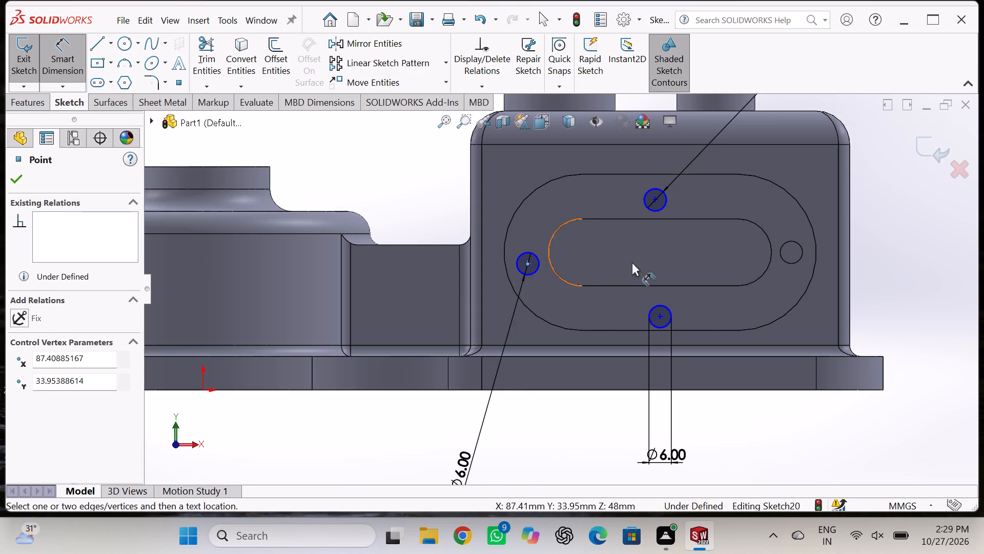
pyautogui.click(794, 261)
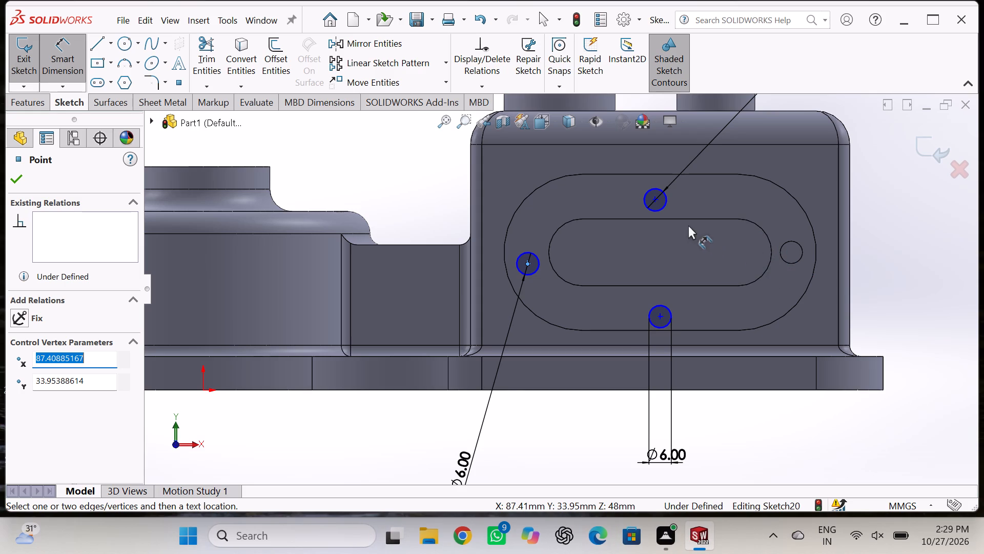
pyautogui.click(602, 176)
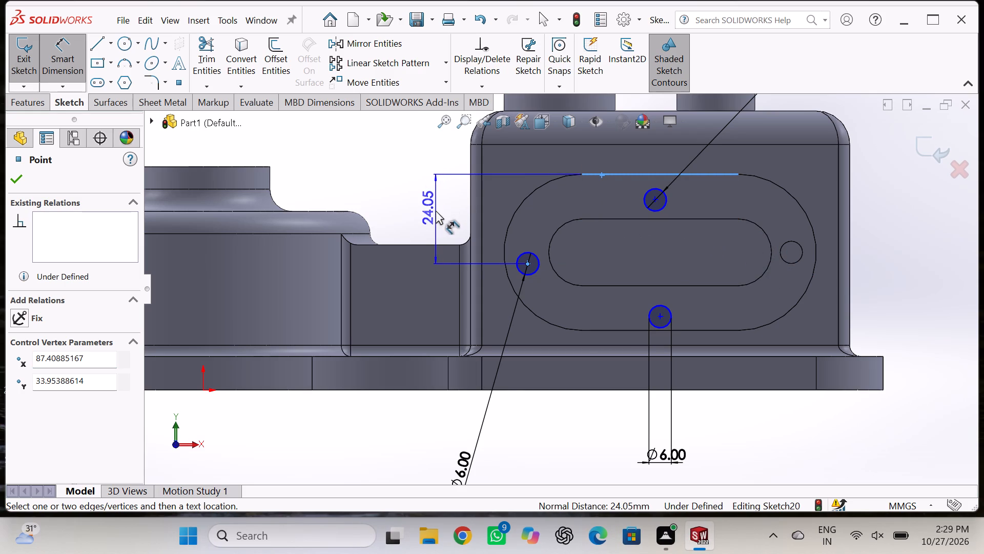
pyautogui.click(435, 210)
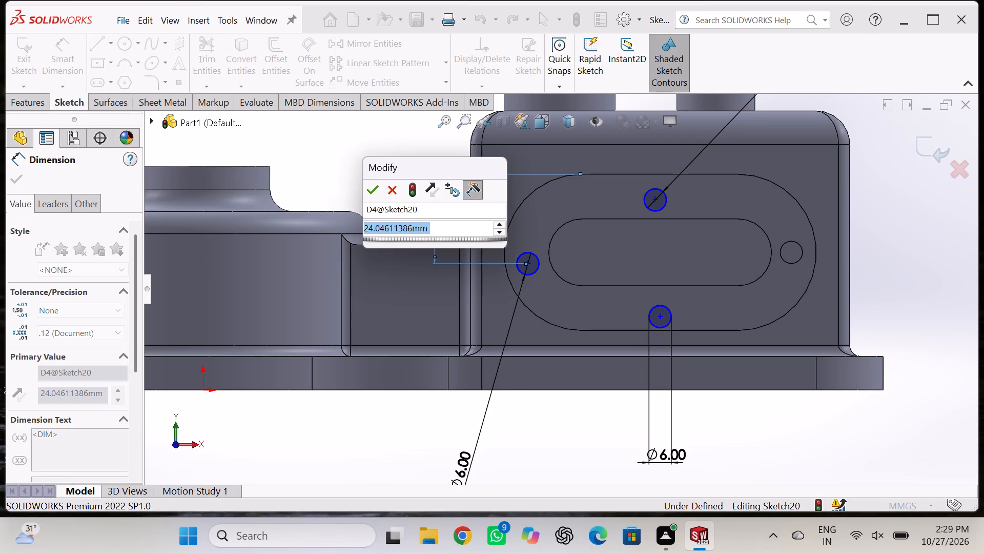
pyautogui.write('21')
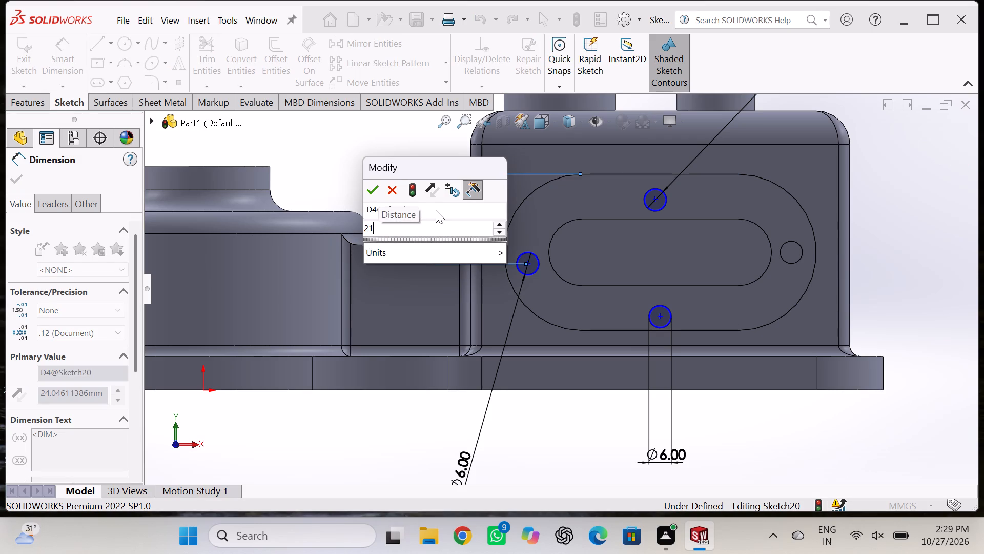
pyautogui.press('Return')
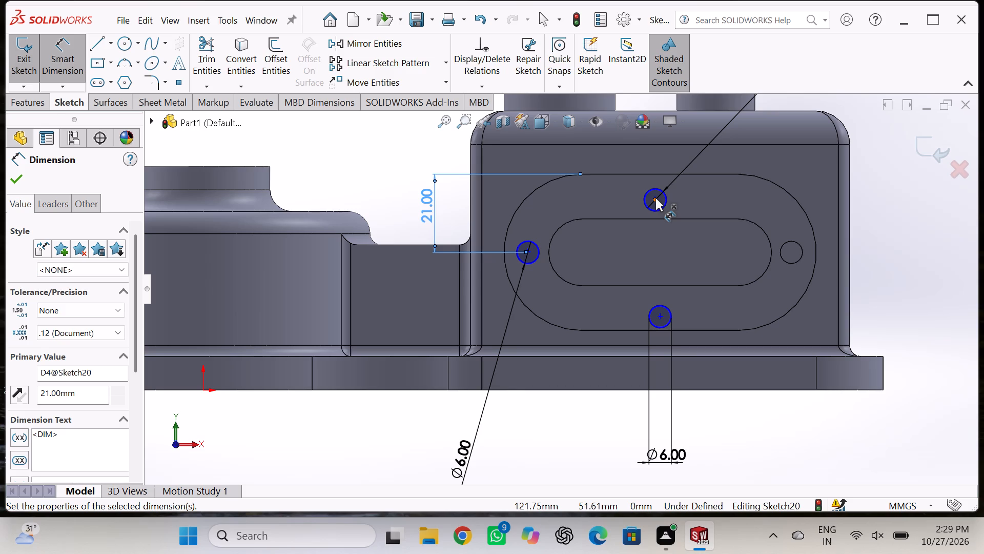
# Dimension the upper circle's centre 22 mm horizontally from the arc centre of the ring's rounded end away from the web.
pyautogui.click(655, 198)
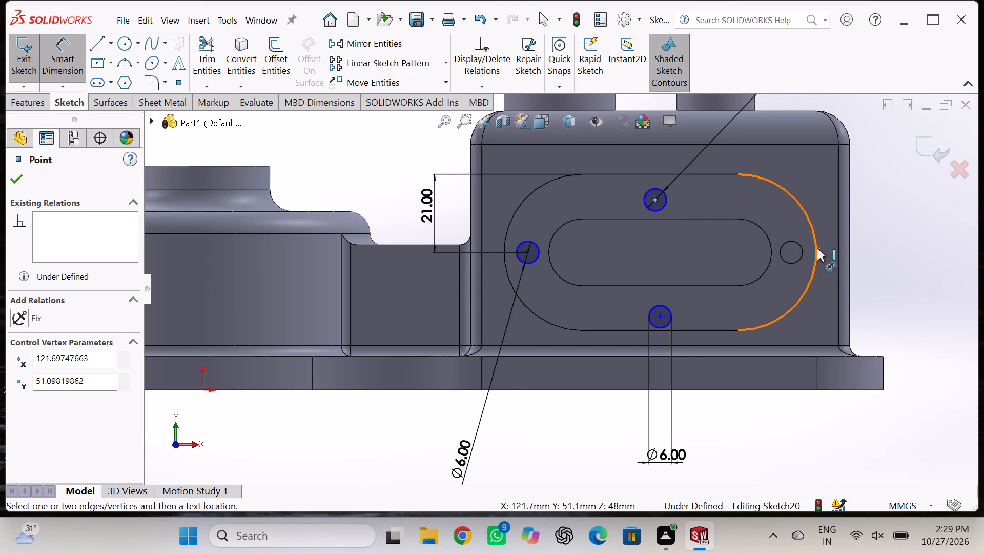
pyautogui.click(815, 248)
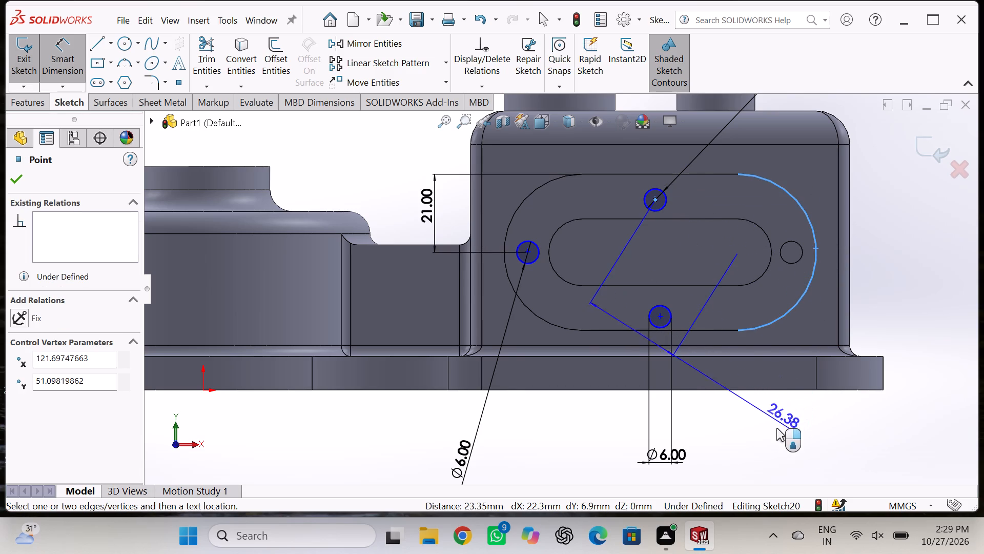
pyautogui.rightClick(769, 440)
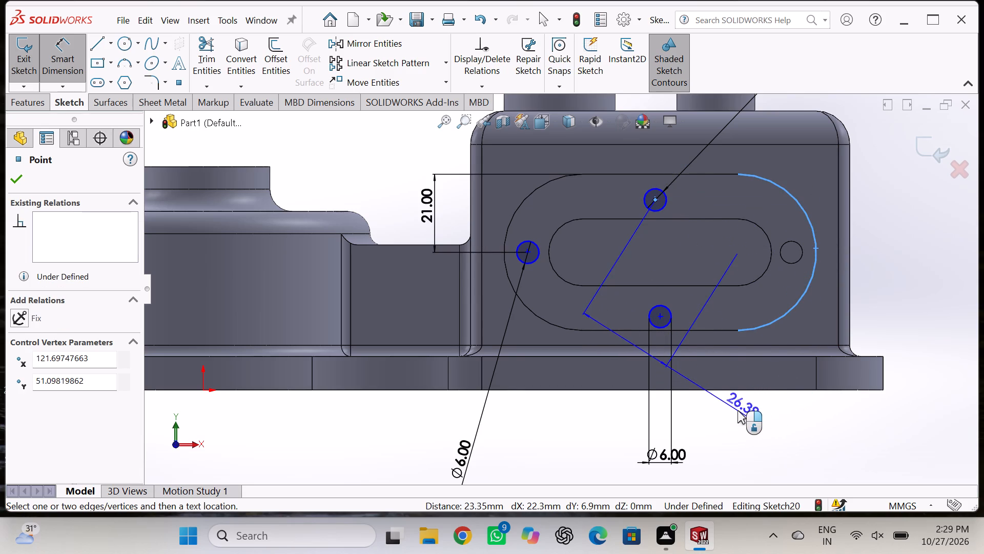
pyautogui.rightClick(737, 410)
pyautogui.rightClick(772, 435)
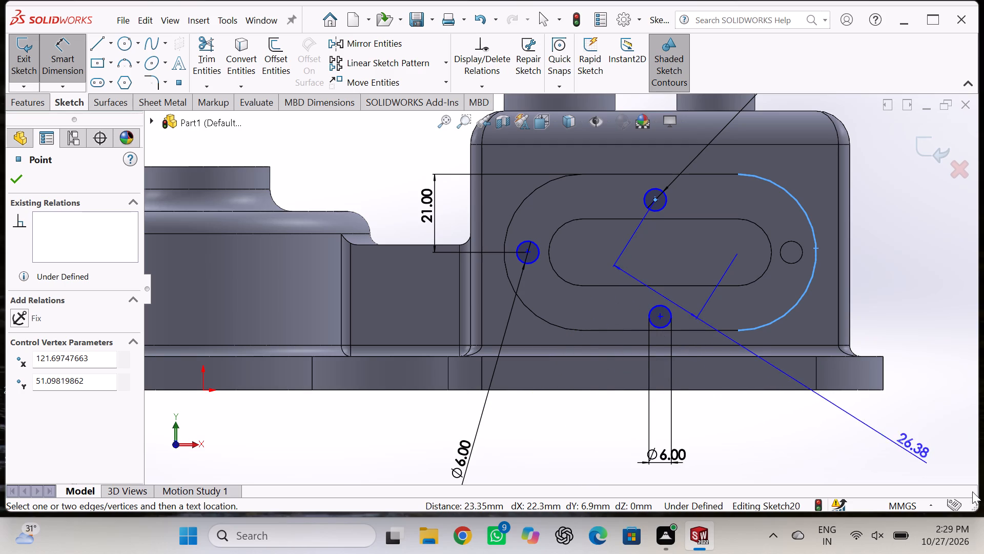
pyautogui.rightClick(741, 408)
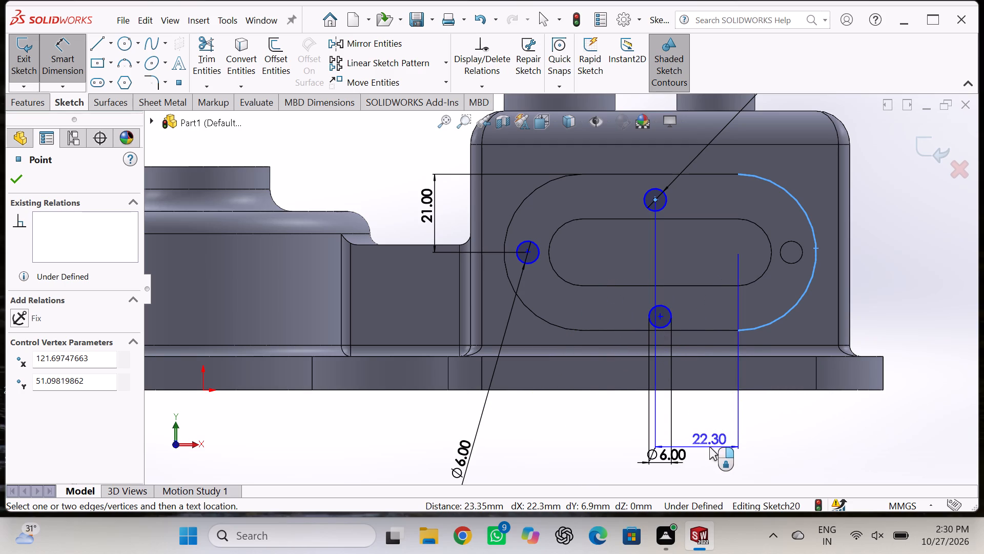
pyautogui.click(709, 447)
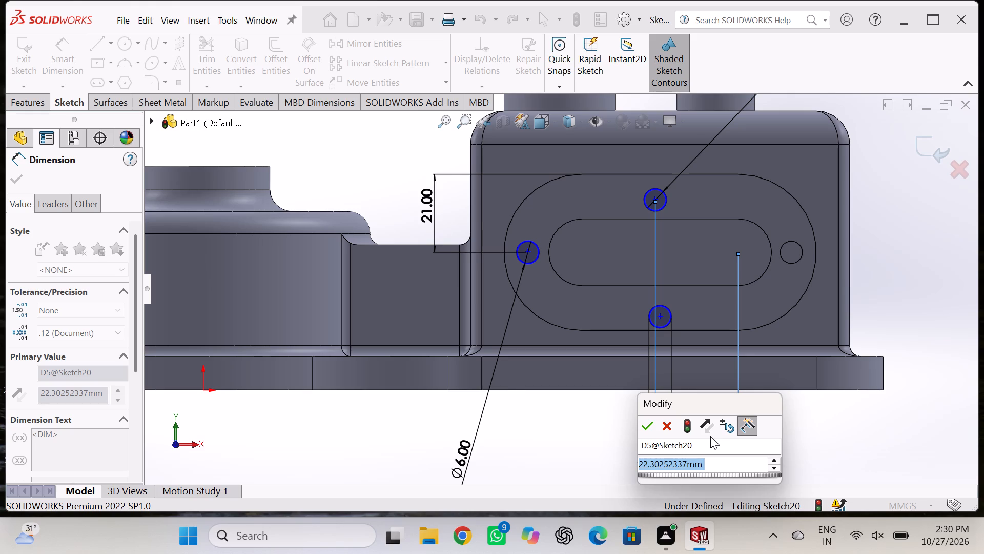
pyautogui.write('22')
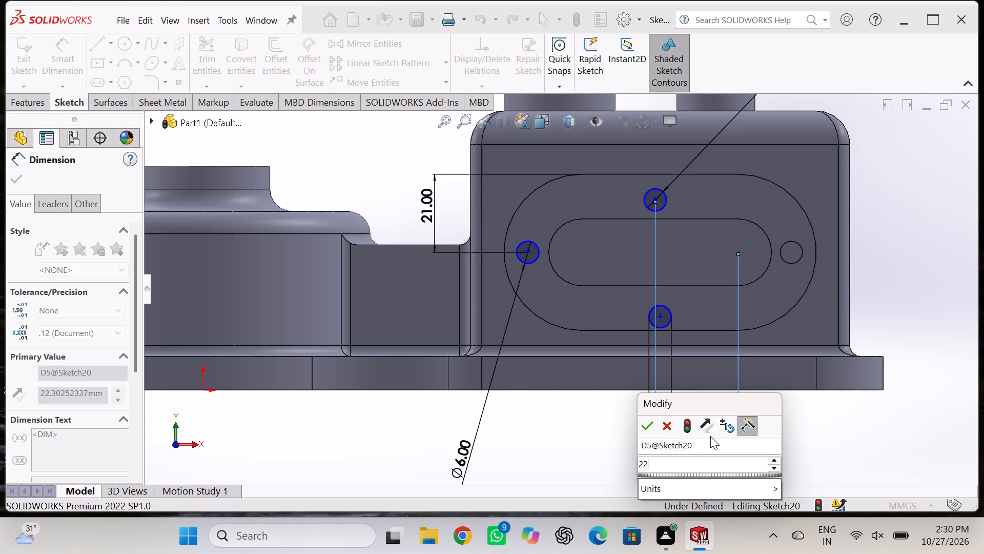
pyautogui.press('Return')
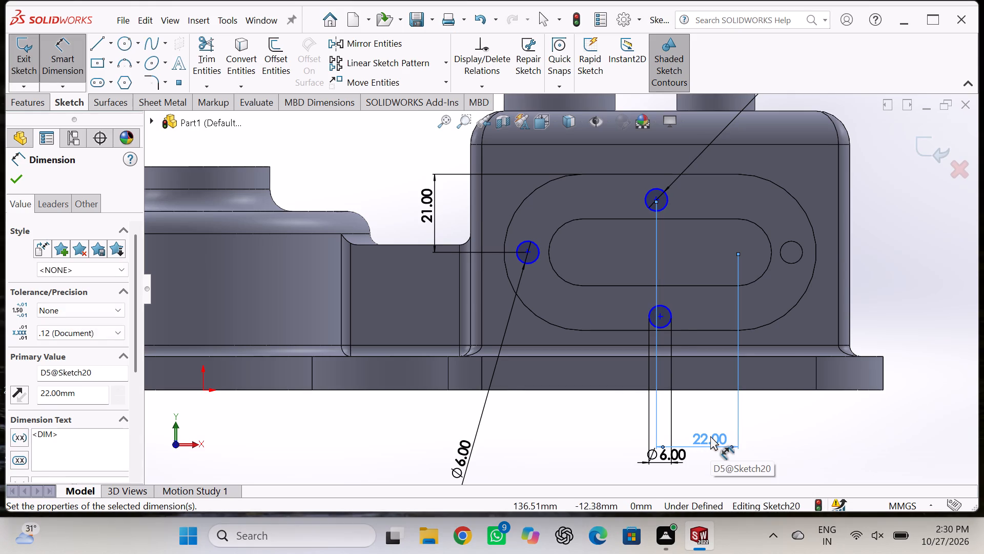
# Dimension the lower circle's centre 22 mm horizontally from the same rounded end's arc centre and close the sketch.
pyautogui.click(659, 319)
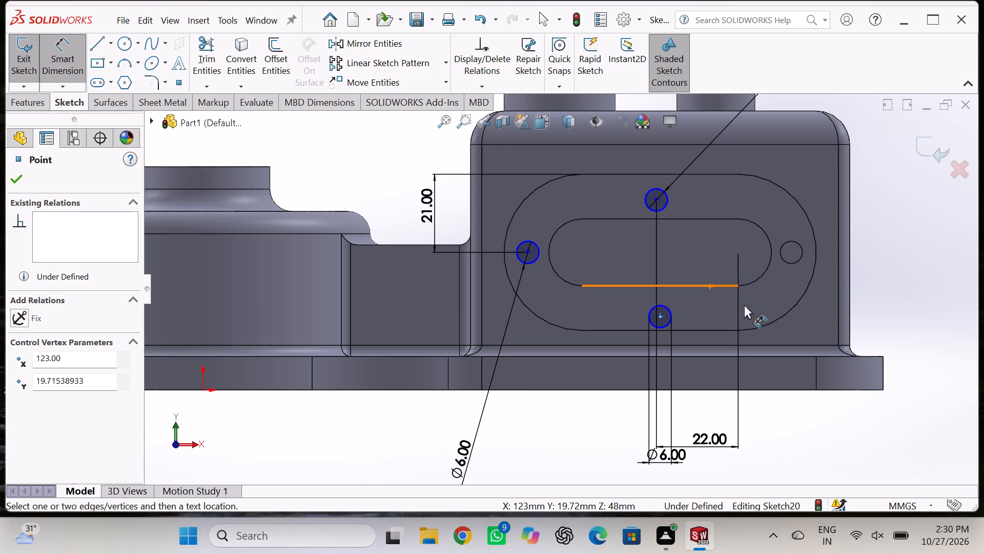
pyautogui.click(771, 251)
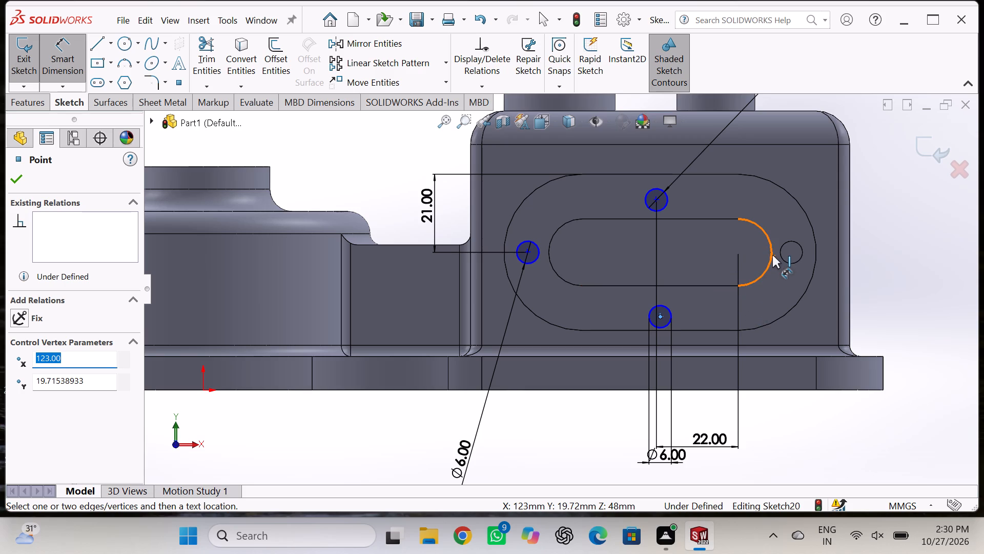
pyautogui.click(772, 255)
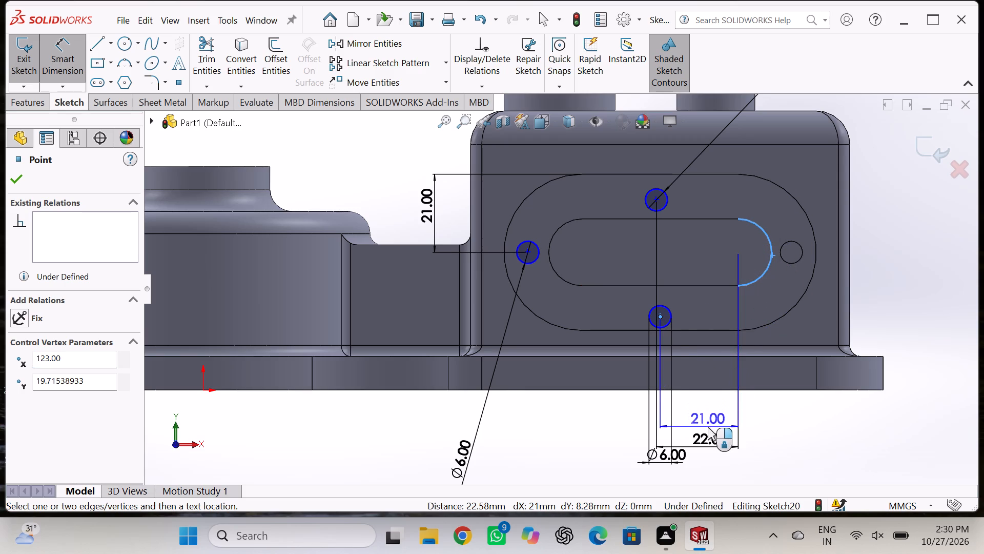
pyautogui.doubleClick(708, 427)
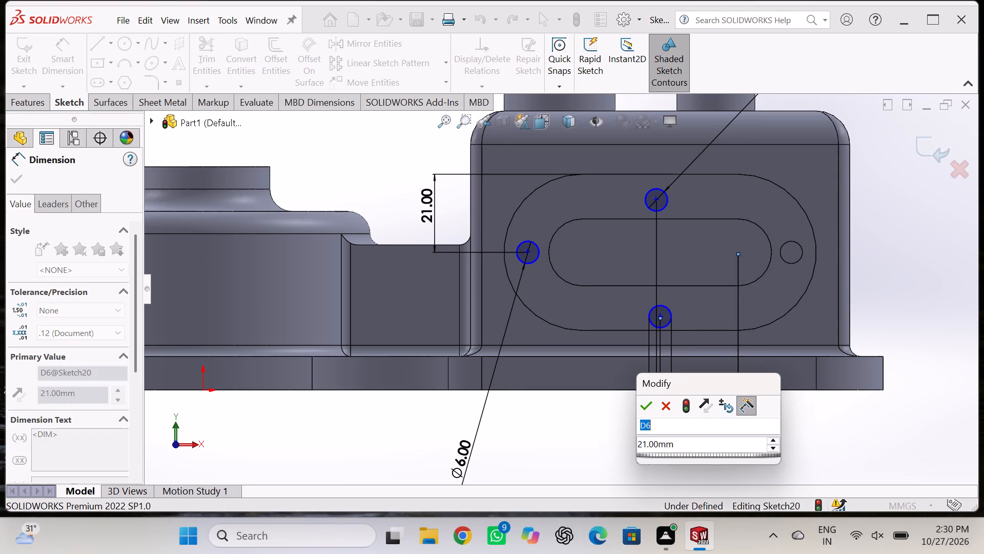
pyautogui.click(707, 445)
pyautogui.click(707, 445)
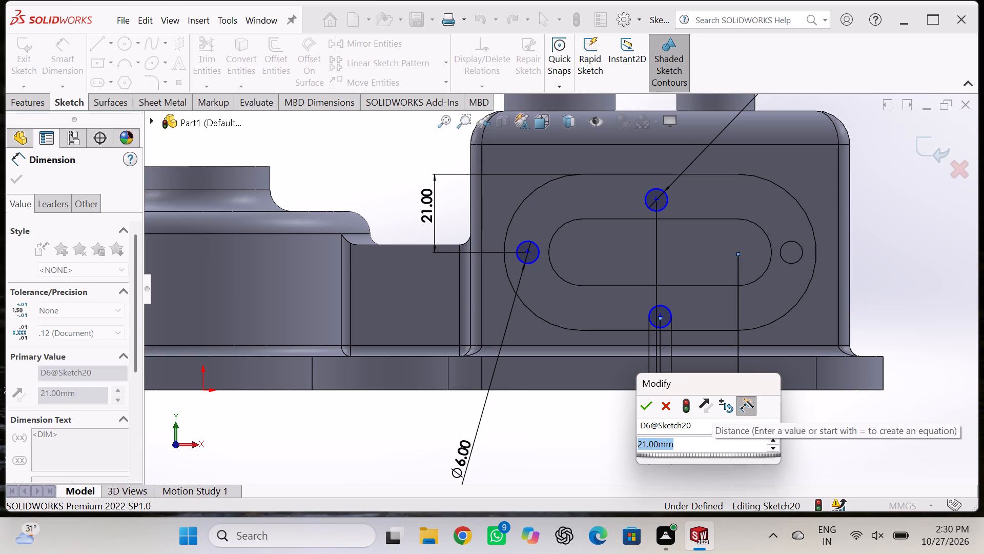
pyautogui.write('22')
pyautogui.press('Return')
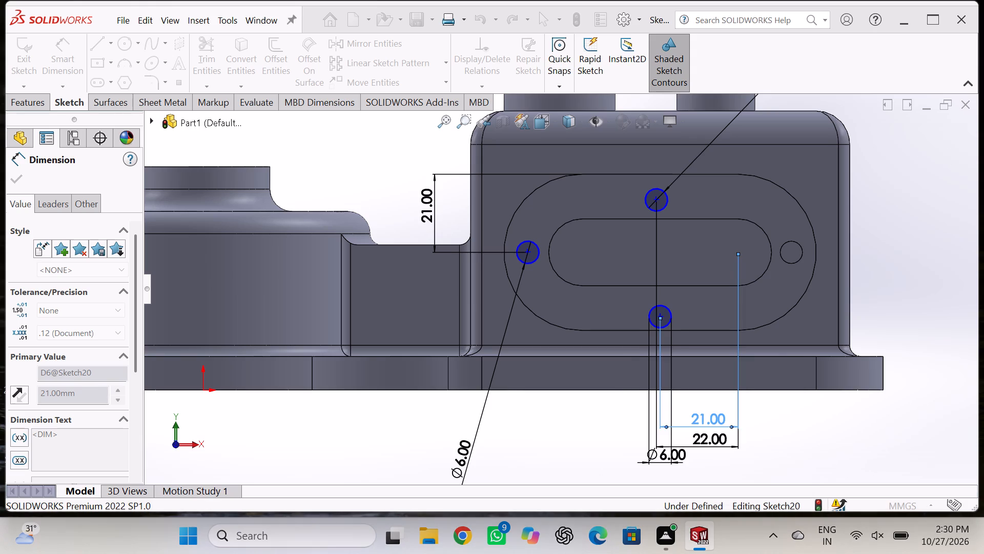
pyautogui.click(899, 304)
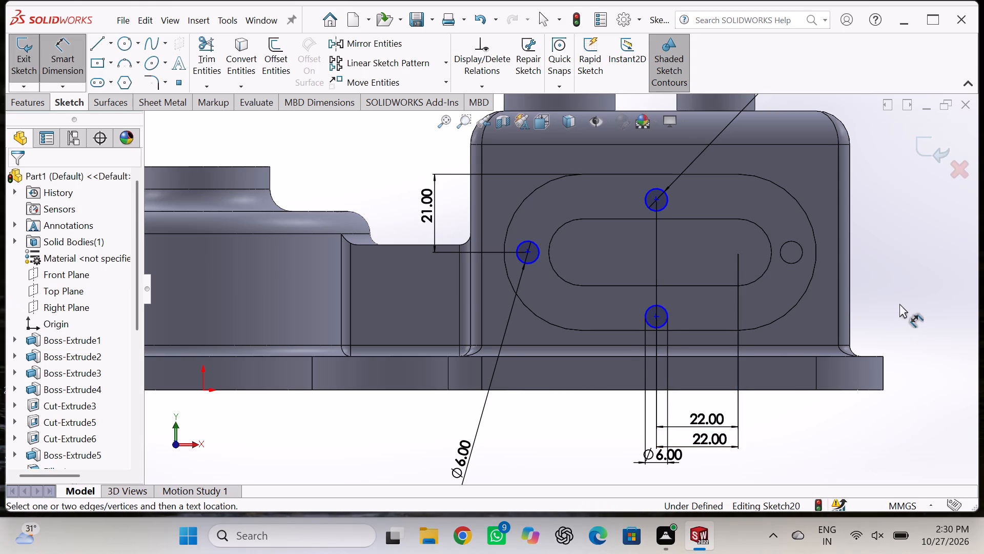
pyautogui.click(915, 144)
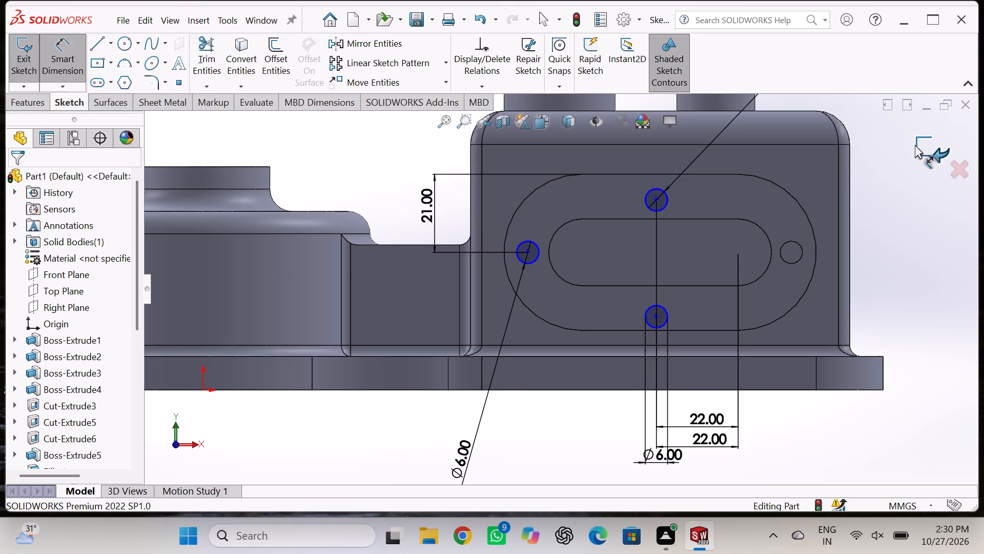
# Extrude-cut the three 6 mm circles into the slot ring, Blind to a depth of 26 mm.
pyautogui.click(227, 59)
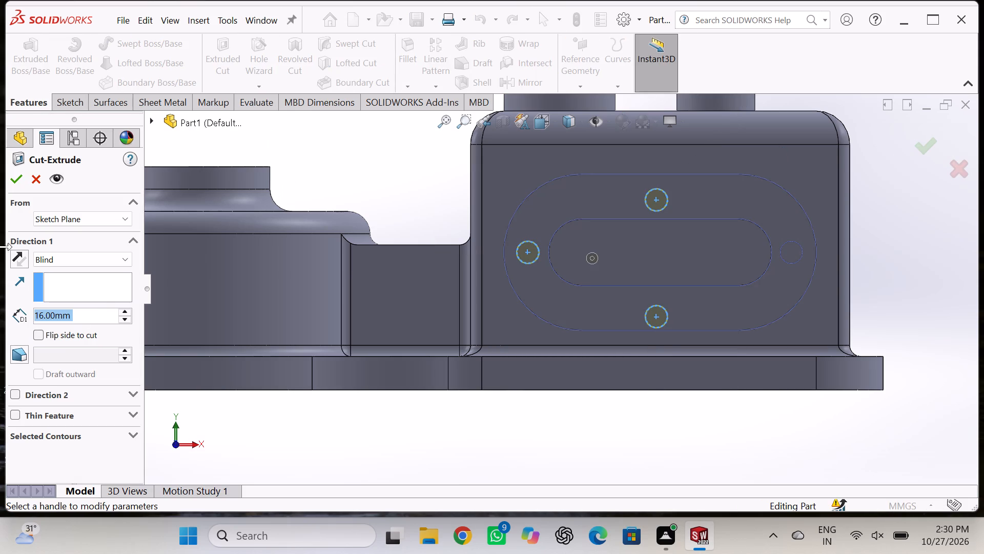
pyautogui.click(126, 309)
pyautogui.click(22, 186)
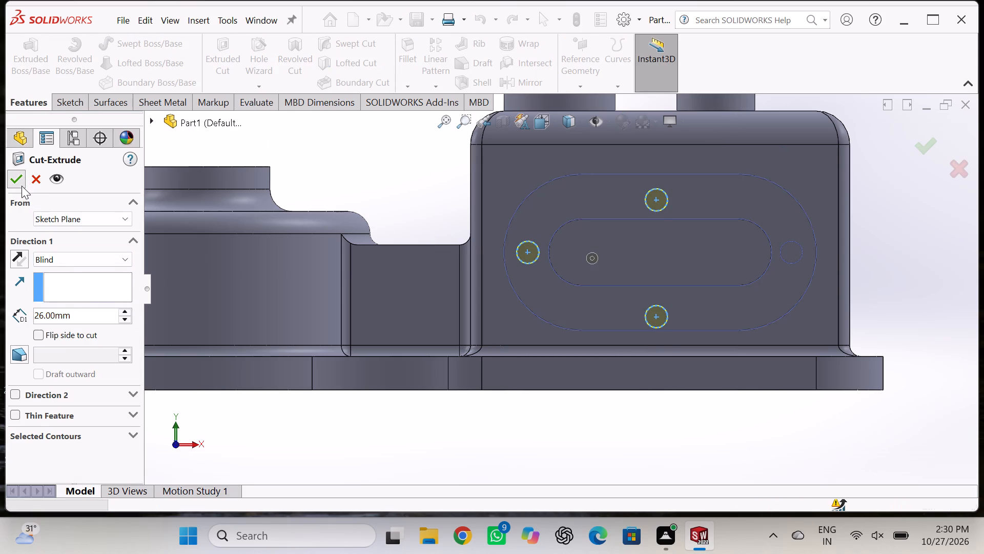
# Examine the slot ring's holes from outside and from the hollow underside, and check the whole part from several angles.
pyautogui.moveTo(344, 140); pyautogui.dragTo(346, 163, button='middle')
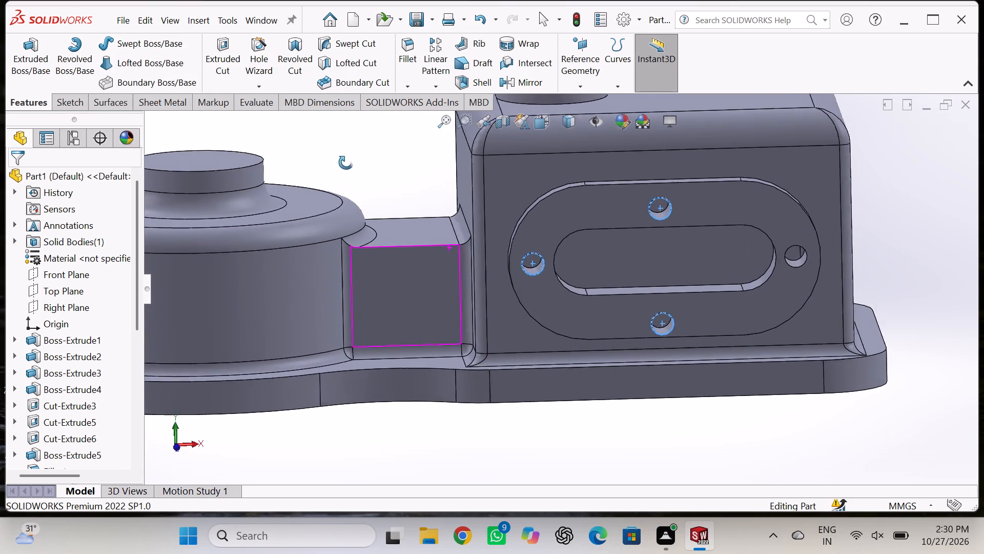
pyautogui.moveTo(346, 163); pyautogui.dragTo(343, 157, button='middle')
pyautogui.middleClick(331, 139)
pyautogui.click(498, 419)
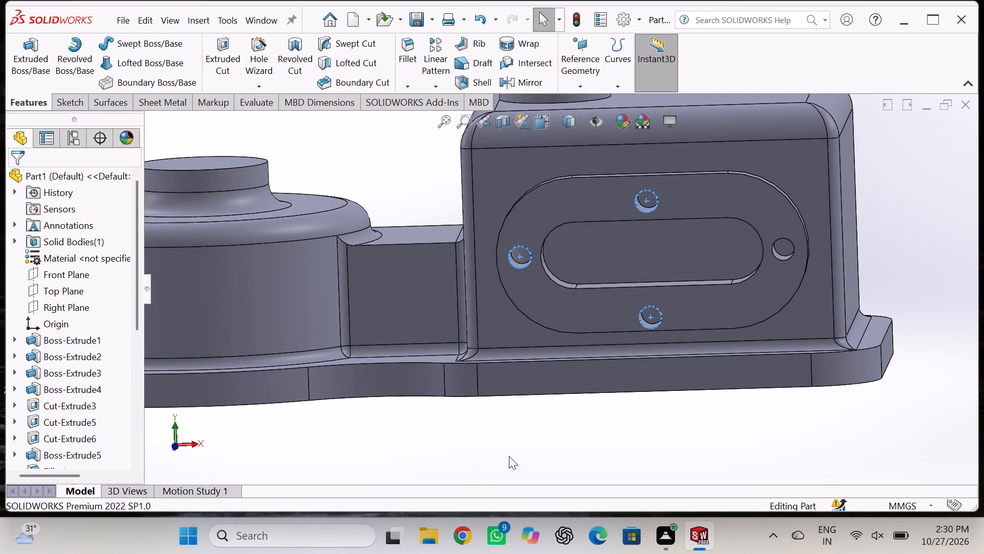
pyautogui.moveTo(509, 457); pyautogui.dragTo(319, 299, button='middle')
pyautogui.moveTo(437, 318); pyautogui.dragTo(452, 320, button='middle')
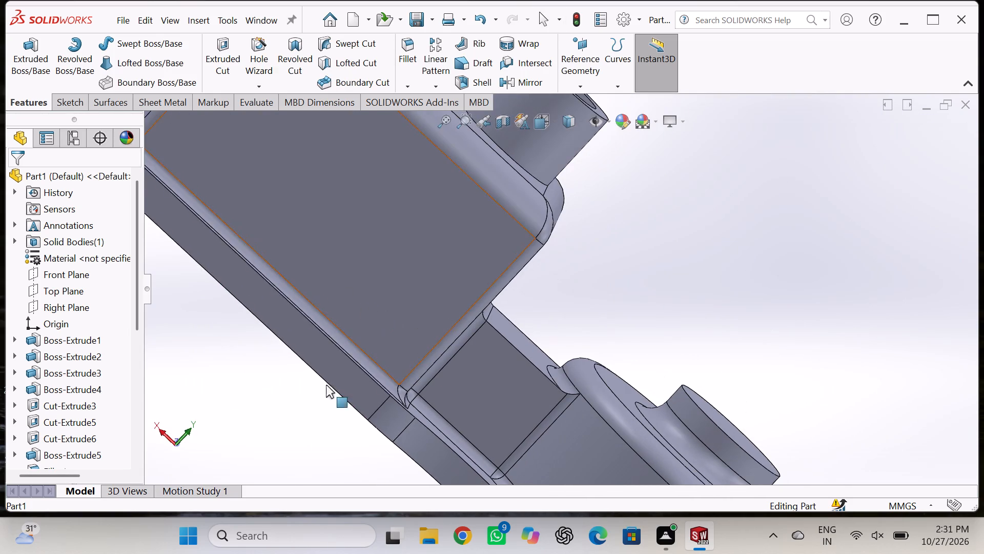
pyautogui.moveTo(221, 343); pyautogui.dragTo(310, 340, button='middle')
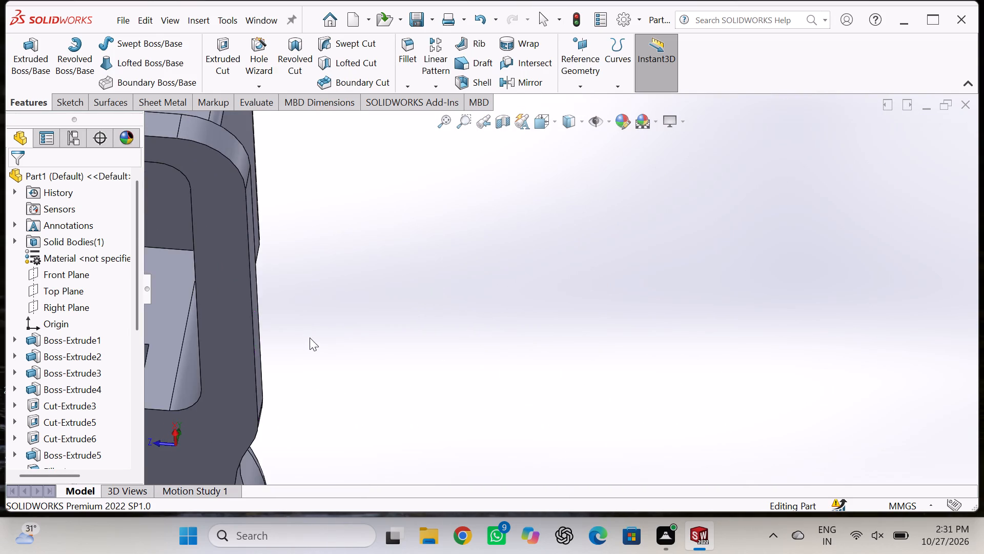
pyautogui.scroll(3, 304, 337)
pyautogui.scroll(2, 244, 332)
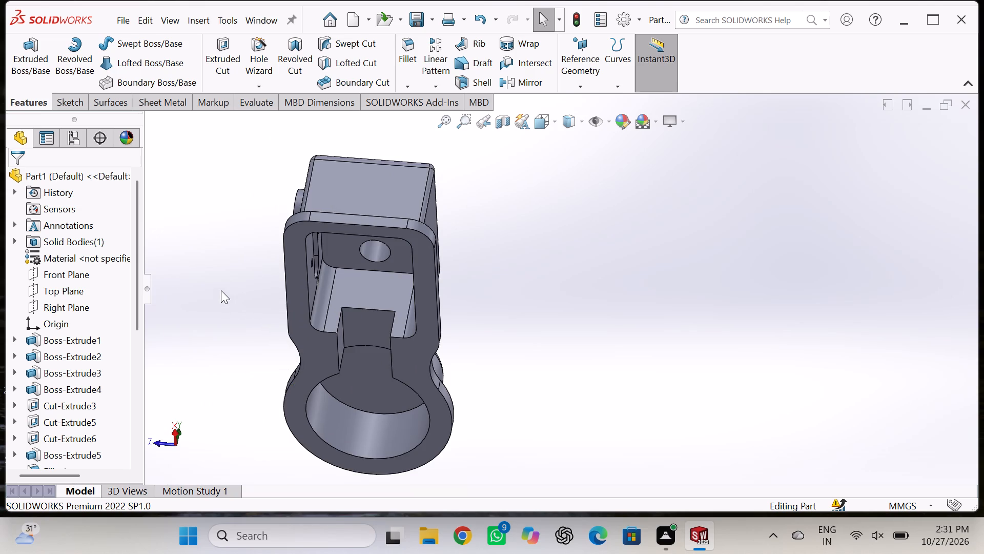
pyautogui.moveTo(221, 289); pyautogui.dragTo(180, 256, button='middle')
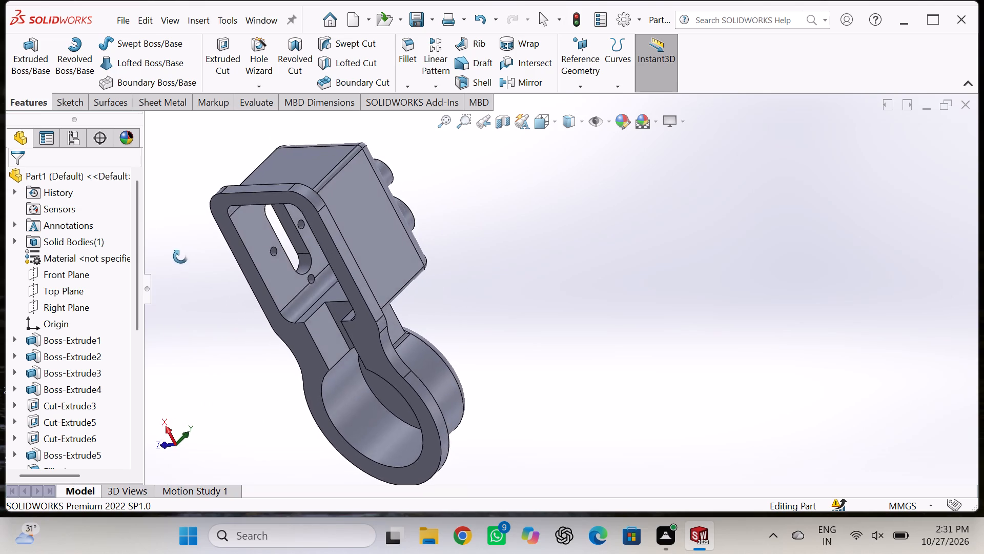
pyautogui.moveTo(180, 256); pyautogui.dragTo(190, 242, button='middle')
pyautogui.moveTo(192, 243); pyautogui.dragTo(299, 300, button='middle')
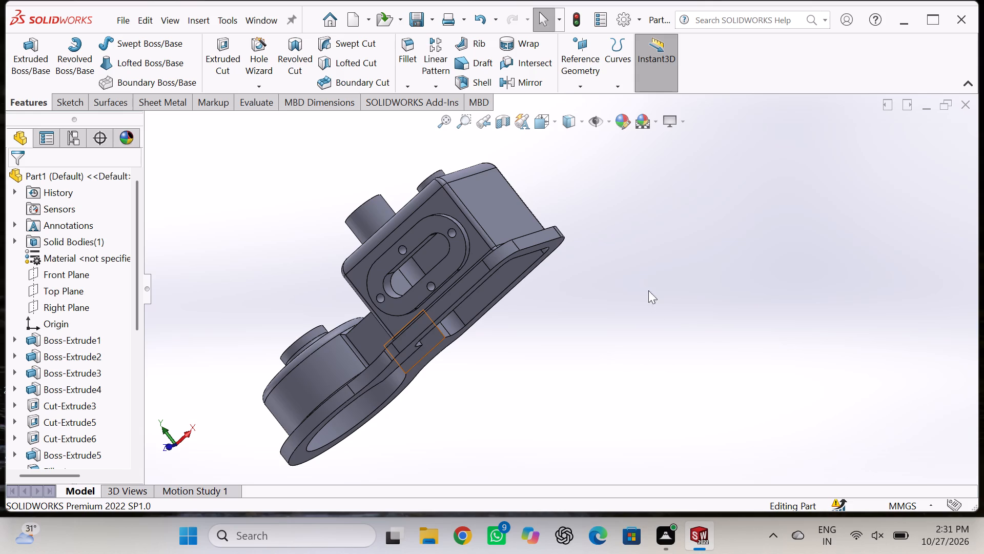
pyautogui.moveTo(640, 280); pyautogui.dragTo(674, 339, button='middle')
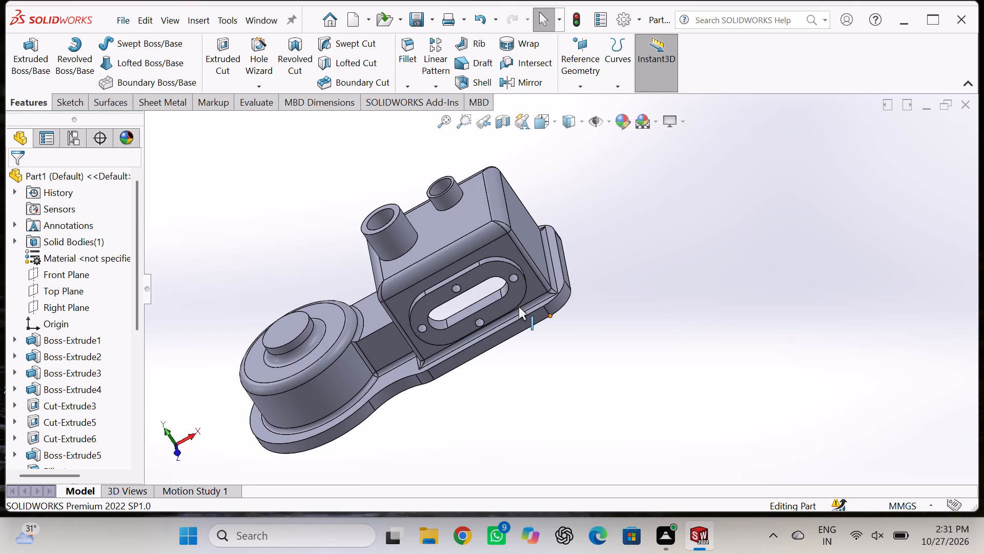
pyautogui.scroll(2, 384, 234)
pyautogui.moveTo(379, 231); pyautogui.dragTo(419, 222, button='middle')
pyautogui.middleClick(419, 222)
pyautogui.moveTo(398, 224); pyautogui.dragTo(361, 225, button='middle')
pyautogui.moveTo(329, 227); pyautogui.dragTo(323, 227, button='middle')
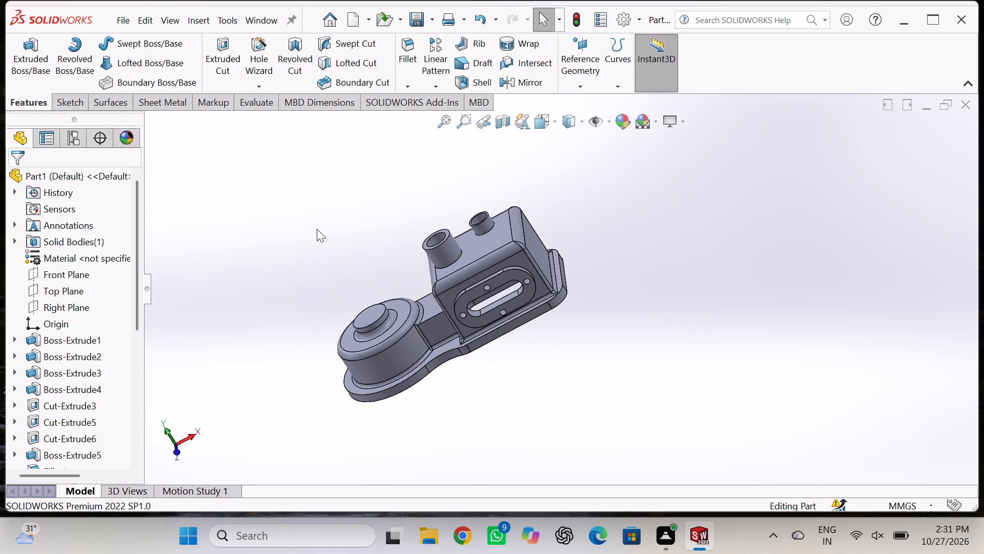
pyautogui.moveTo(295, 241); pyautogui.dragTo(287, 260, button='middle')
pyautogui.moveTo(287, 265); pyautogui.dragTo(329, 286, button='middle')
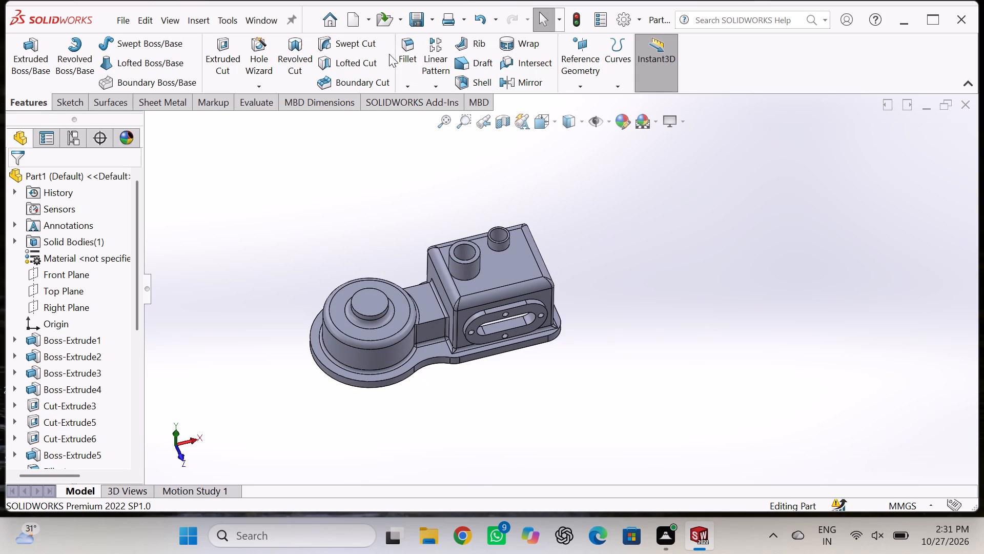
# Fillet the outer base edge of the larger ring boss on the rectangular boss with a 6 mm radius.
pyautogui.click(409, 58)
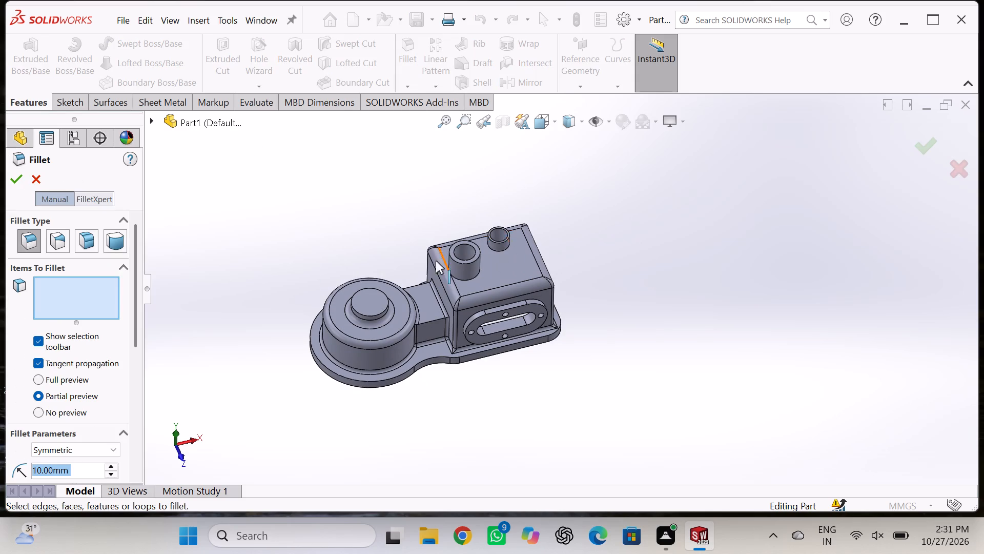
pyautogui.scroll(-5, 434, 262)
pyautogui.click(565, 320)
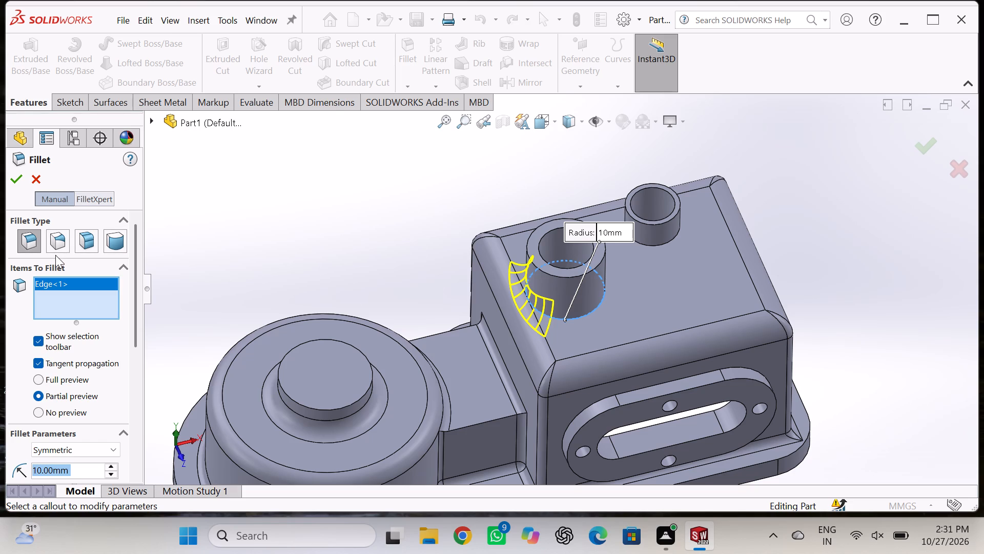
pyautogui.press('6')
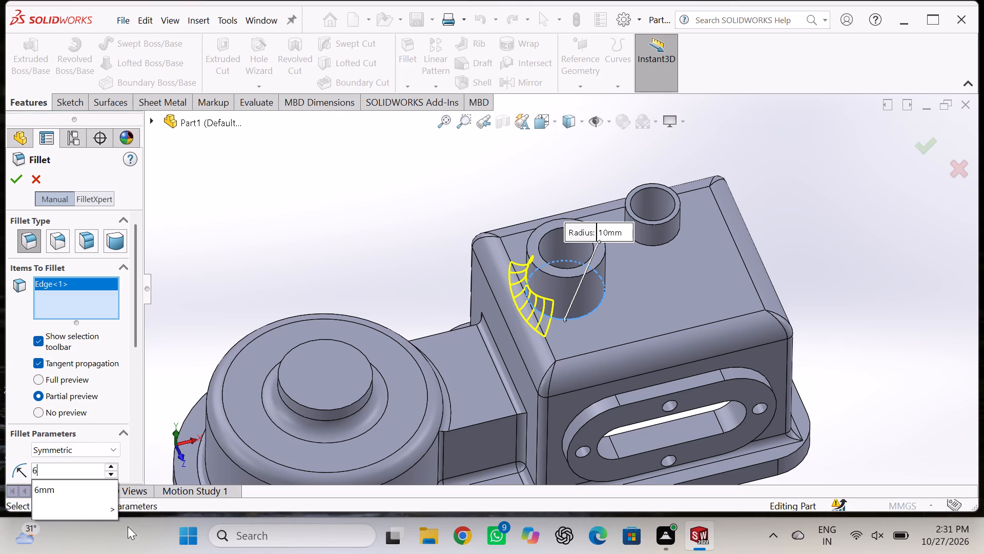
pyautogui.click(17, 179)
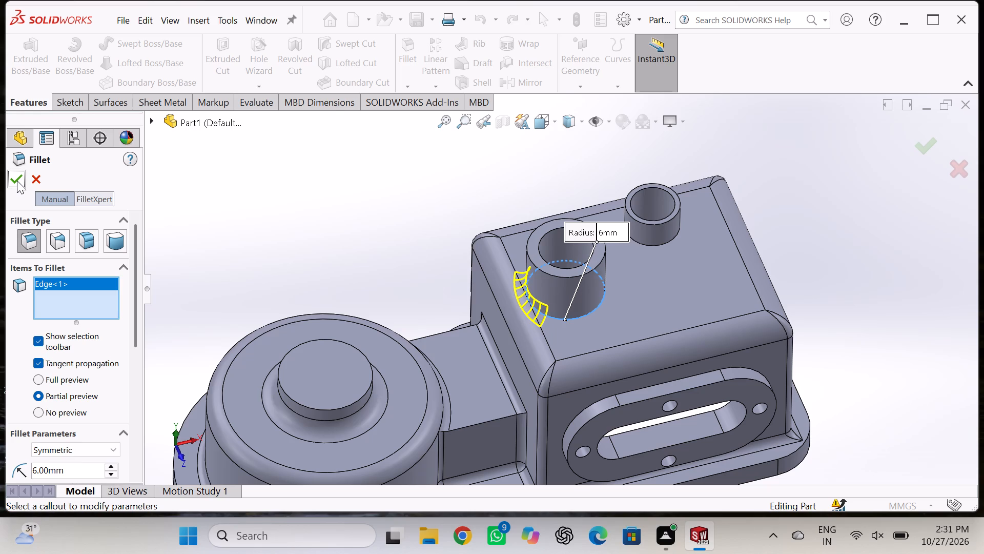
pyautogui.click(17, 181)
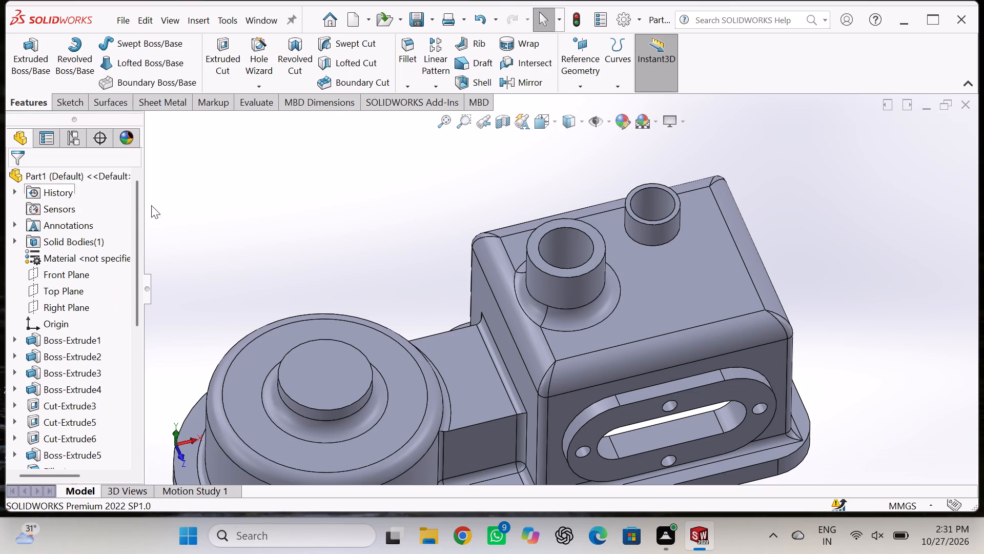
# Fillet the outer base edge of the smaller ring boss on the rectangular boss with a 16 mm radius.
pyautogui.moveTo(332, 213); pyautogui.dragTo(340, 223, button='middle')
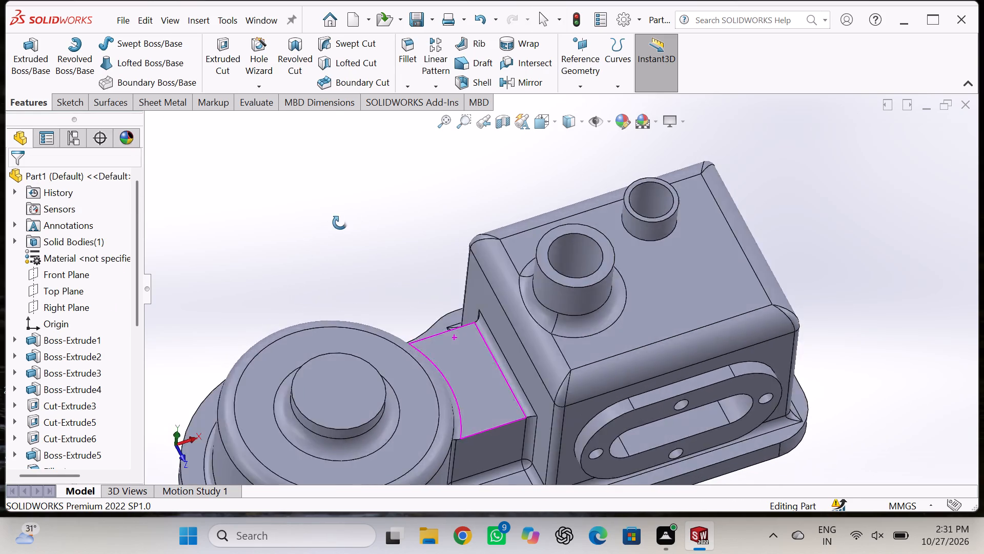
pyautogui.moveTo(340, 223); pyautogui.dragTo(302, 230, button='middle')
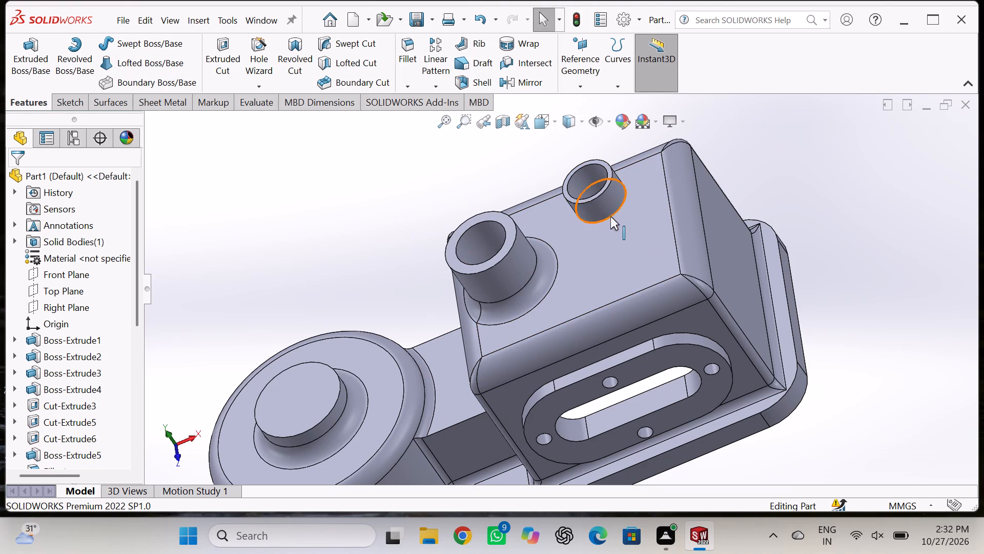
pyautogui.click(405, 57)
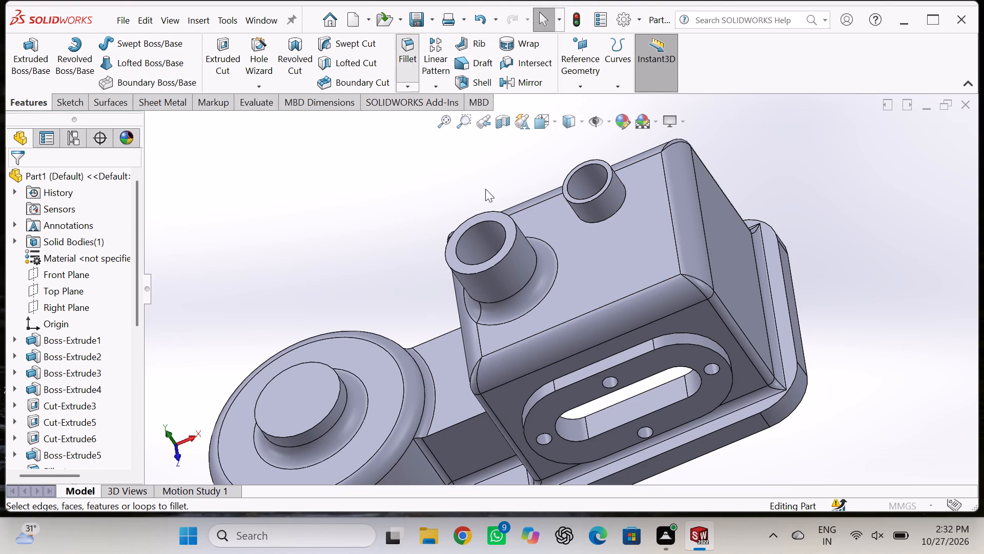
pyautogui.click(621, 206)
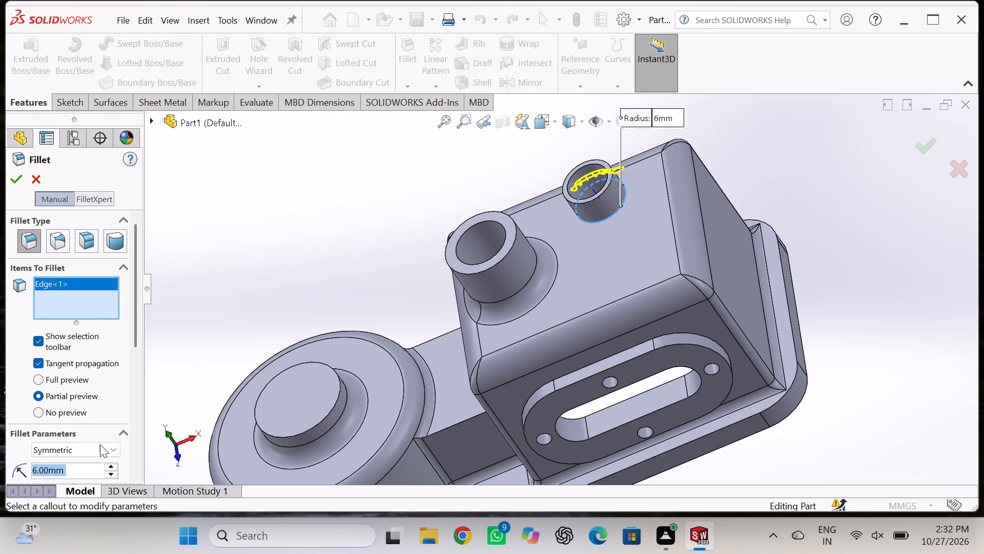
pyautogui.click(110, 465)
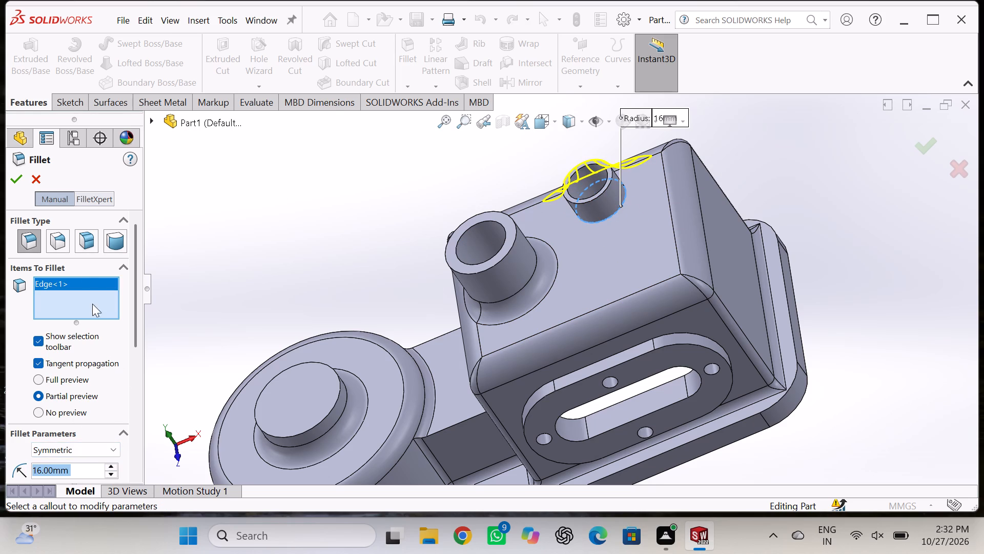
pyautogui.click(22, 181)
# Examine the fillets around both ring bosses and the rest of the part from several angles.
pyautogui.moveTo(357, 163); pyautogui.dragTo(388, 257, button='middle')
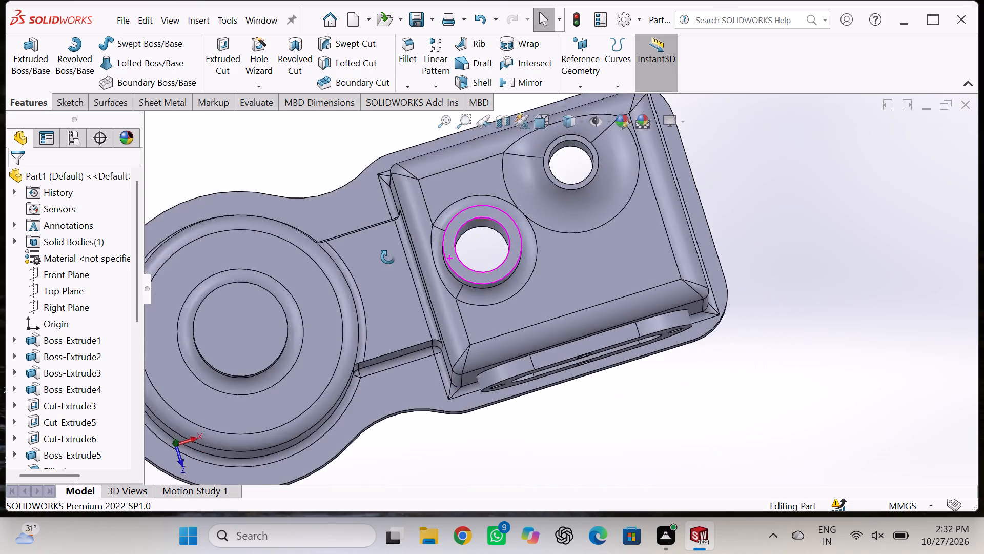
pyautogui.moveTo(388, 257); pyautogui.dragTo(337, 197, button='middle')
pyautogui.scroll(2, 392, 217)
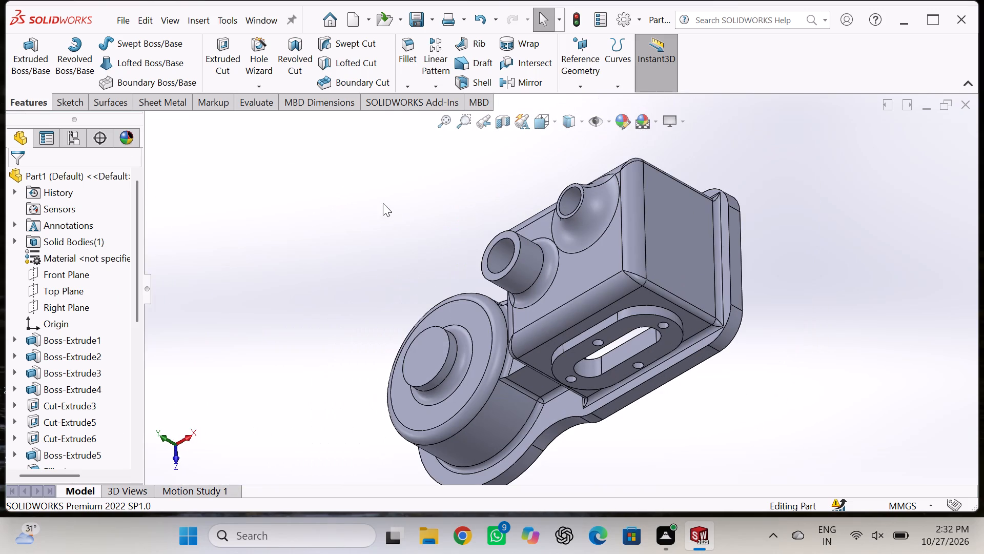
pyautogui.moveTo(336, 230); pyautogui.dragTo(414, 232, button='middle')
pyautogui.moveTo(404, 228); pyautogui.dragTo(403, 229, button='middle')
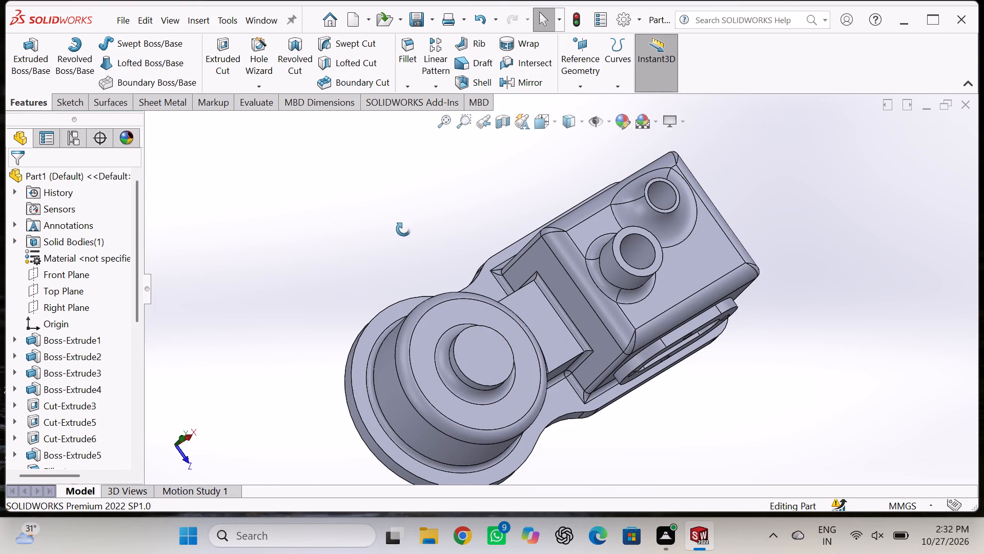
pyautogui.moveTo(403, 229); pyautogui.dragTo(293, 221, button='middle')
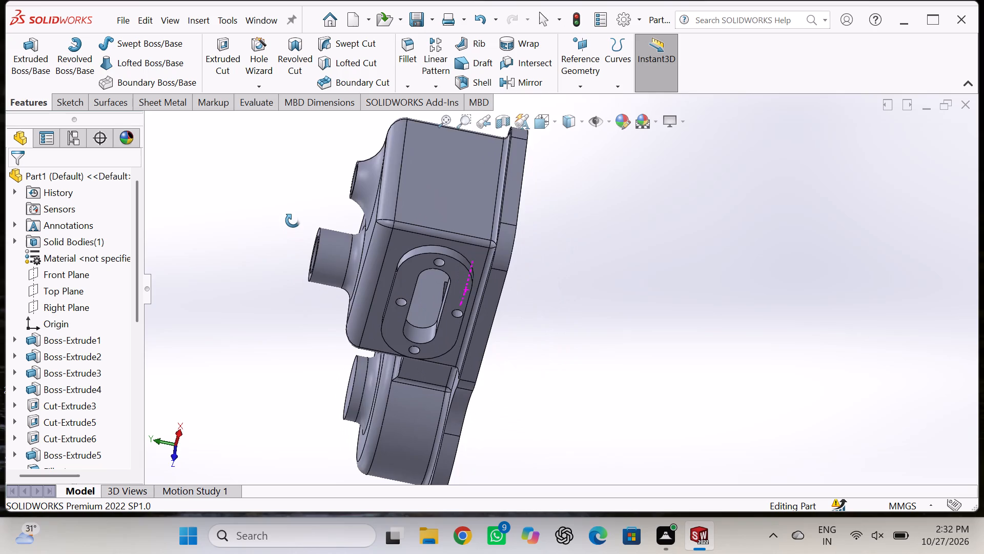
pyautogui.moveTo(293, 221); pyautogui.dragTo(313, 209, button='middle')
pyautogui.moveTo(314, 193); pyautogui.dragTo(356, 263, button='middle')
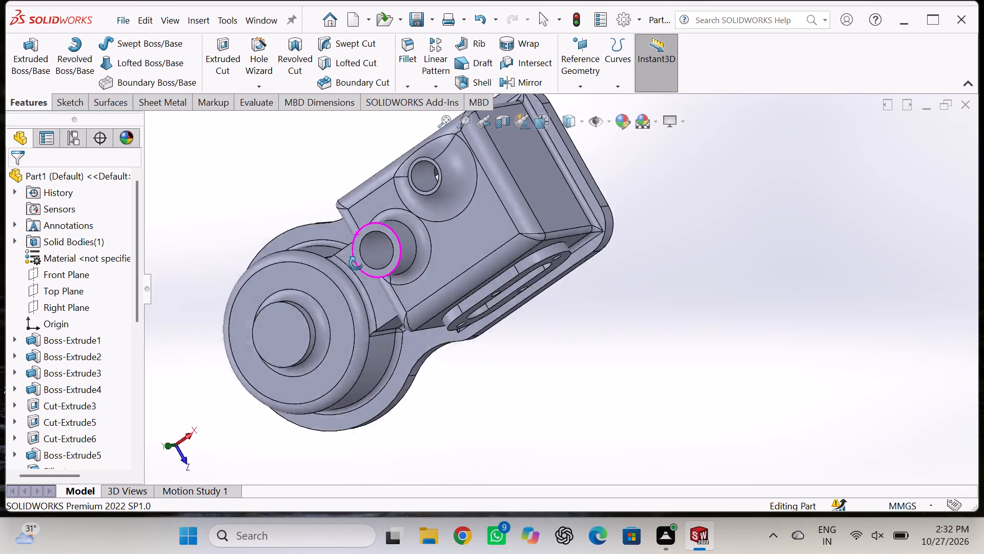
pyautogui.moveTo(356, 263); pyautogui.dragTo(387, 329, button='middle')
pyautogui.scroll(2, 386, 300)
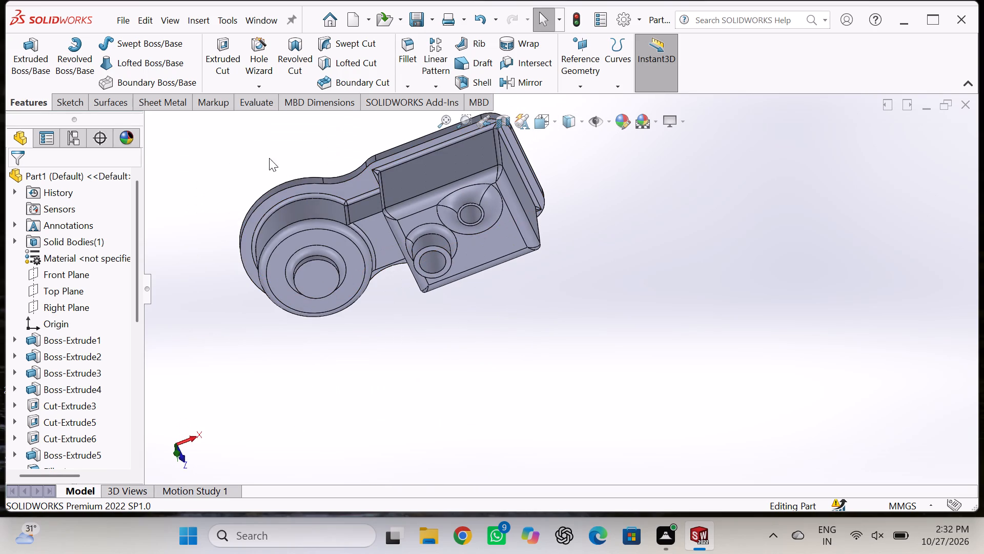
pyautogui.moveTo(266, 160); pyautogui.dragTo(271, 251, button='middle')
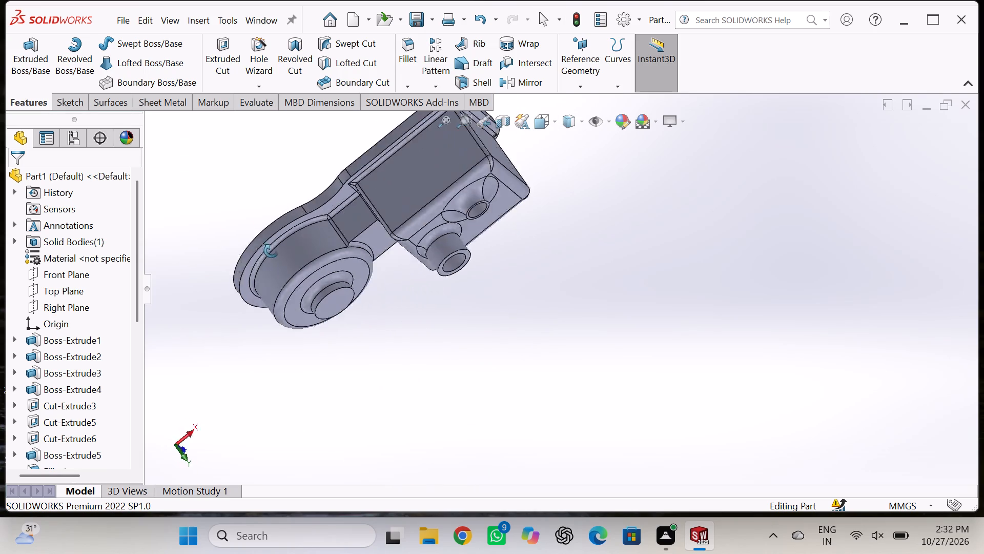
pyautogui.moveTo(271, 251); pyautogui.dragTo(234, 224, button='middle')
pyautogui.scroll(1, 234, 223)
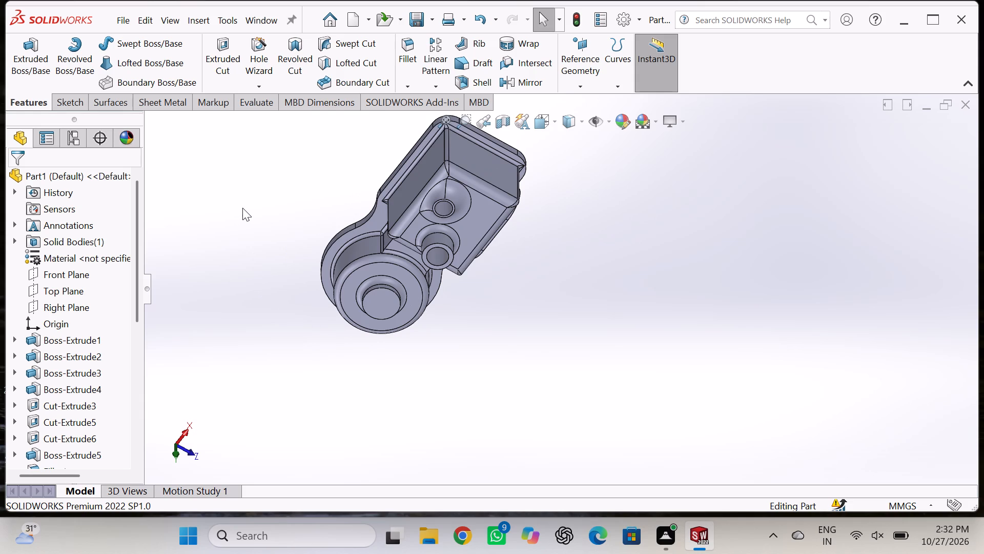
# Start a sketch on the floor of the round pocket and draw a circle about 22.8 mm in diameter centred on the origin.
pyautogui.moveTo(267, 209); pyautogui.dragTo(341, 433, button='middle')
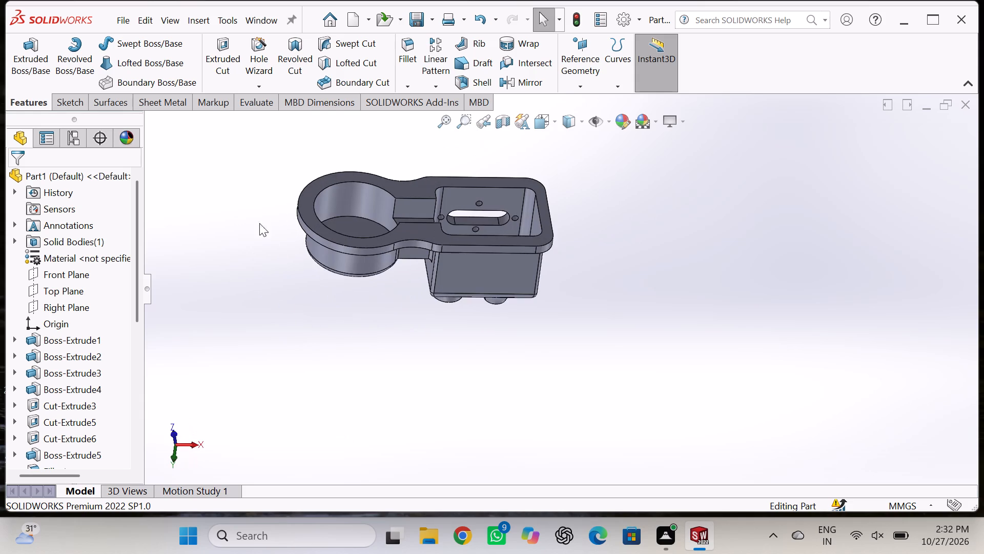
pyautogui.moveTo(257, 196); pyautogui.dragTo(268, 303, button='middle')
pyautogui.click(356, 252)
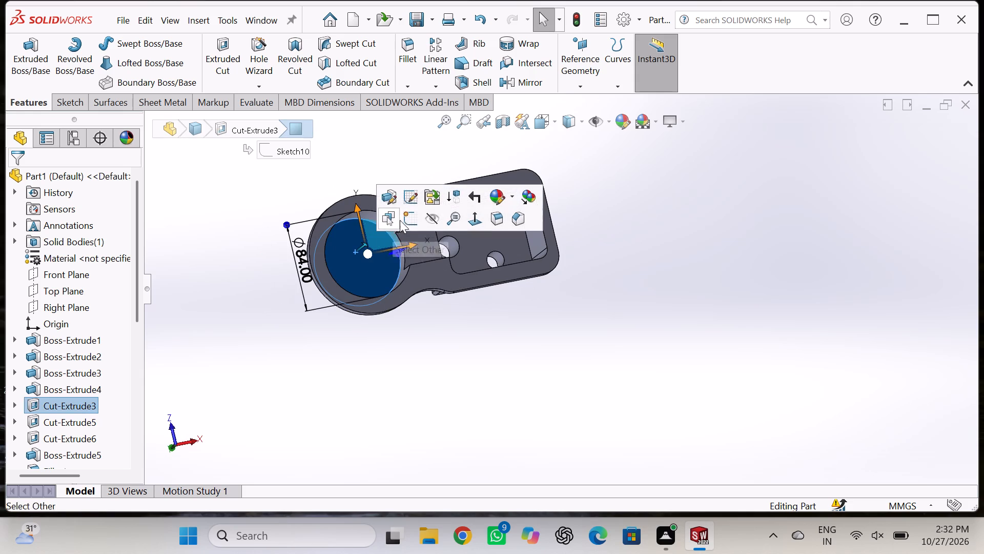
pyautogui.click(402, 218)
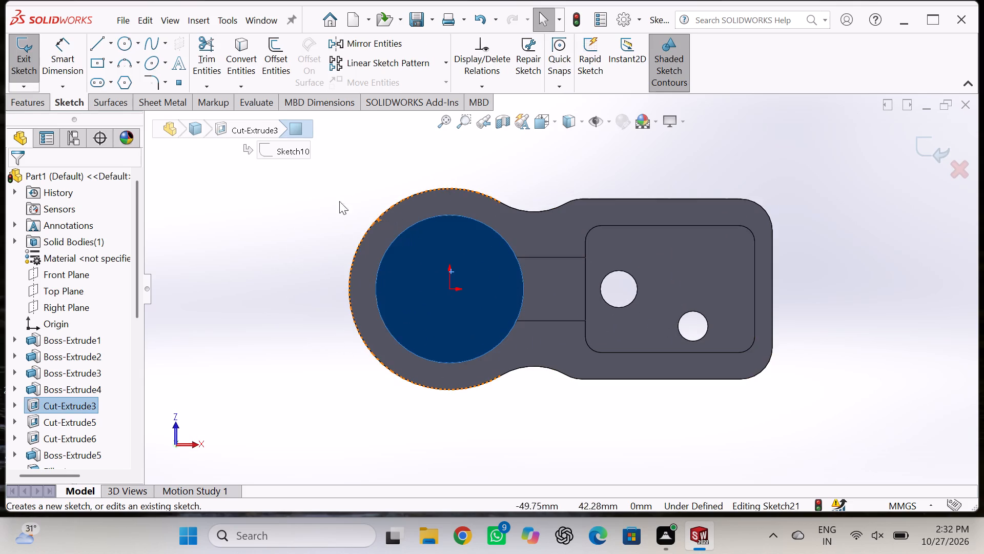
pyautogui.click(124, 41)
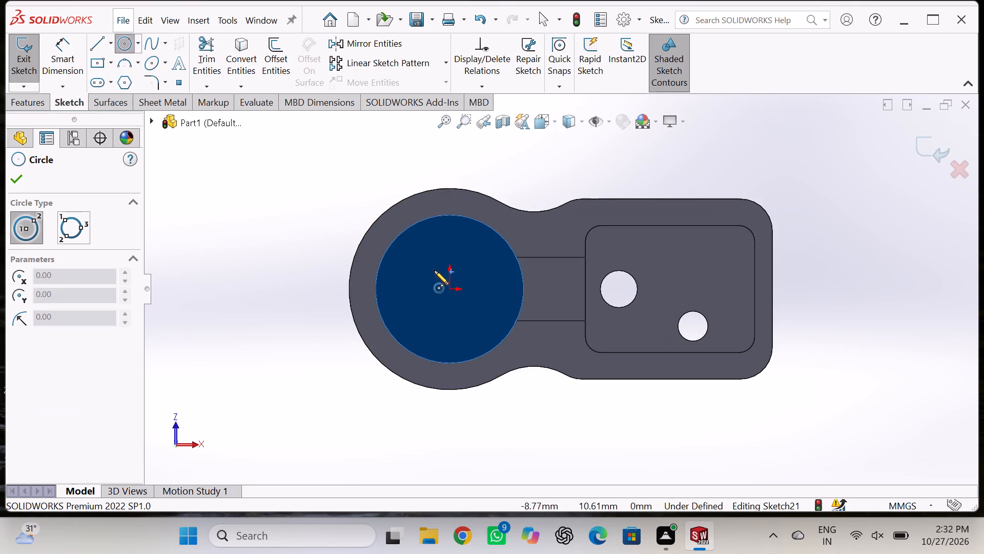
pyautogui.click(451, 290)
pyautogui.click(463, 304)
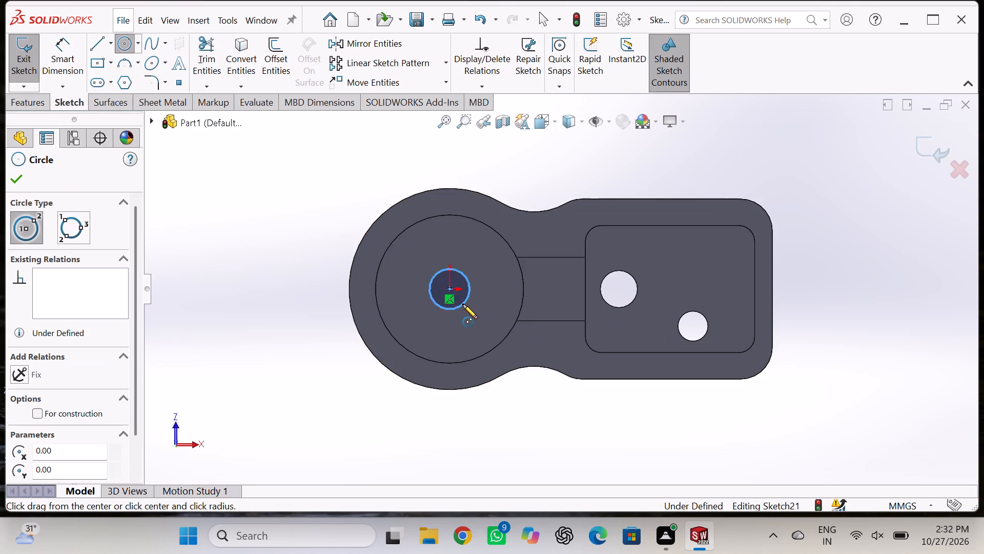
# Dimension the circle's diameter as 20 mm and close the sketch.
pyautogui.click(61, 63)
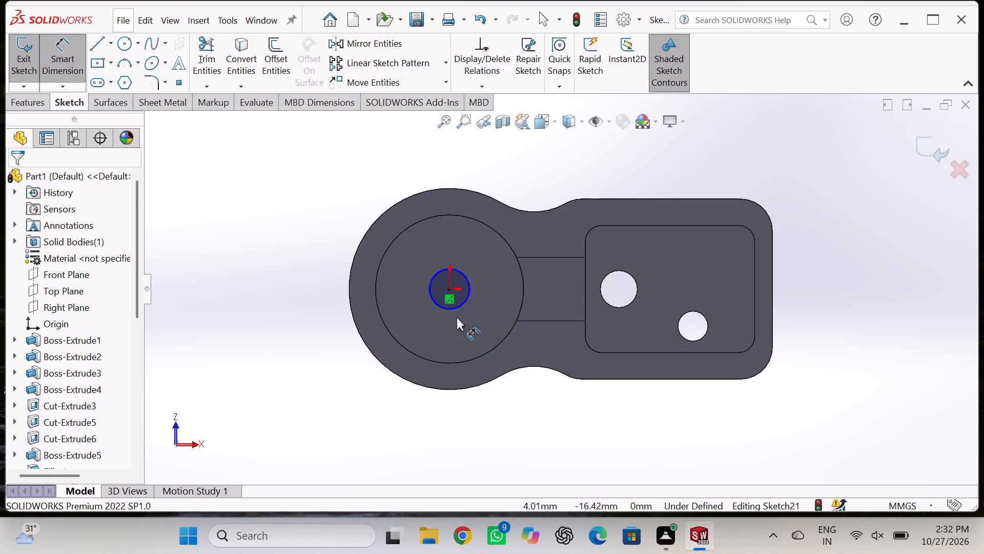
pyautogui.click(453, 308)
pyautogui.click(240, 266)
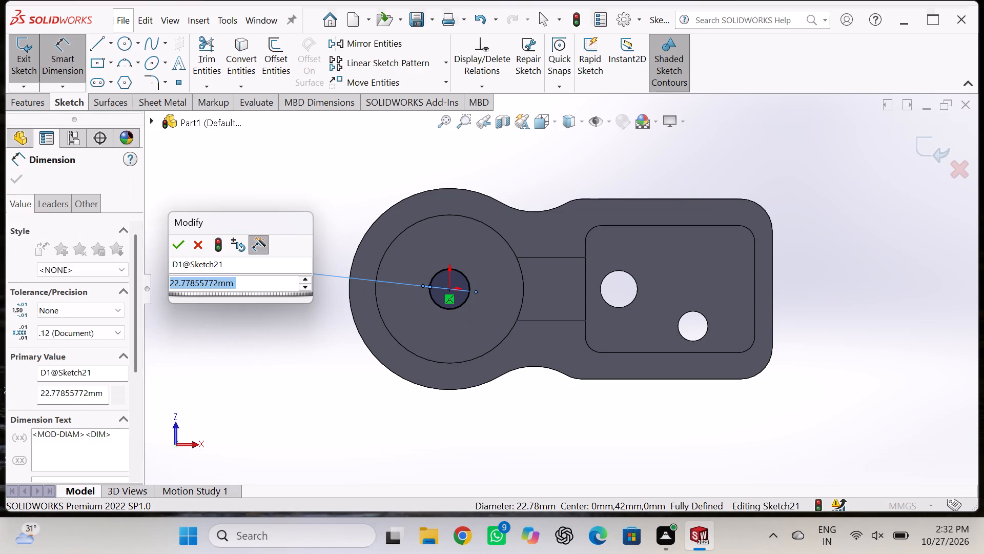
pyautogui.press('2')
pyautogui.press('0')
pyautogui.press('Return')
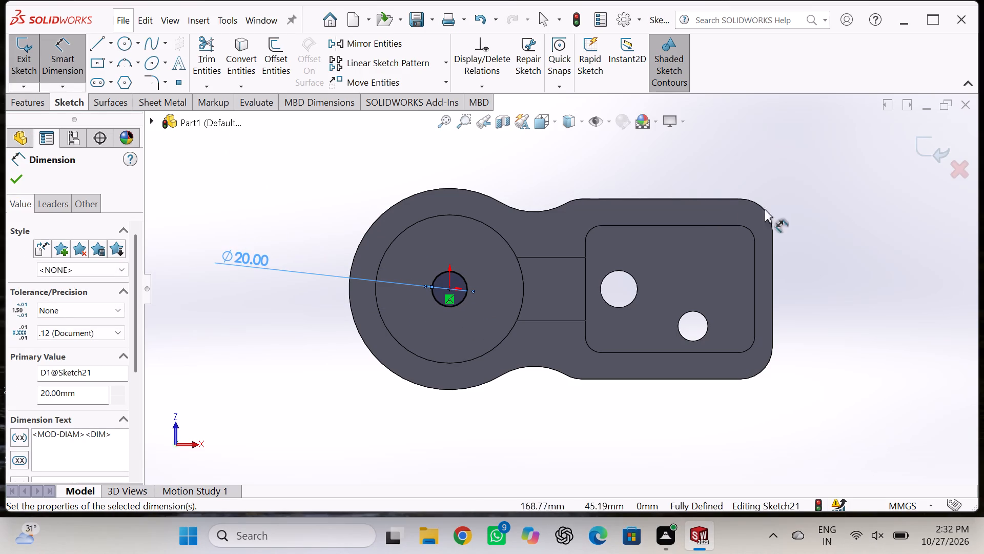
pyautogui.click(914, 152)
pyautogui.click(925, 148)
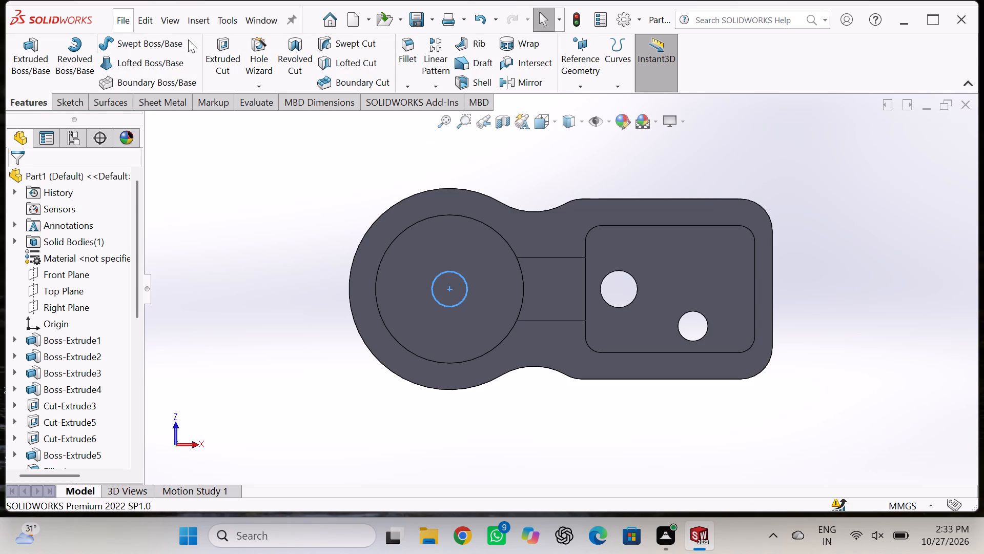
# Extrude-cut the 20 mm circle through the round boss's small top boss, Blind to a depth of 26 mm.
pyautogui.click(207, 55)
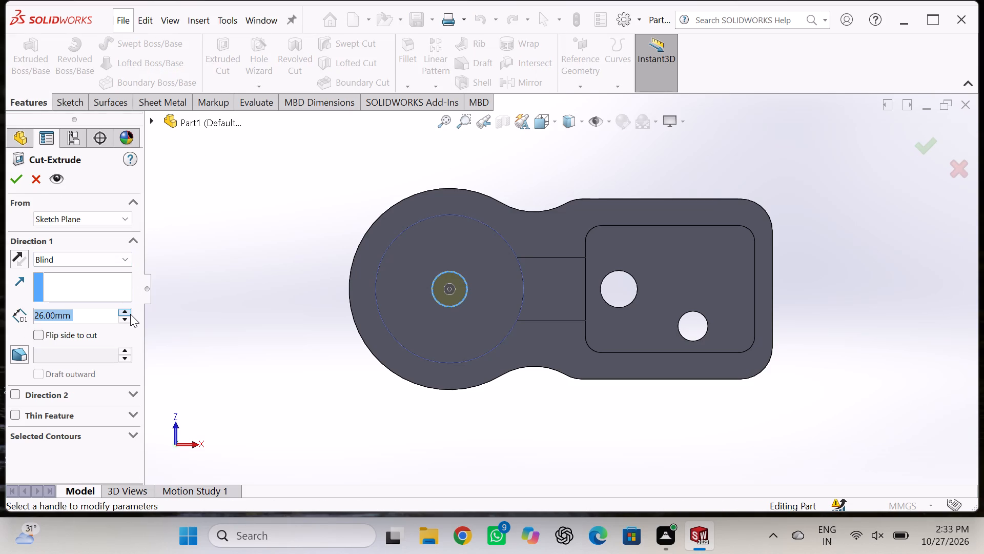
pyautogui.click(22, 178)
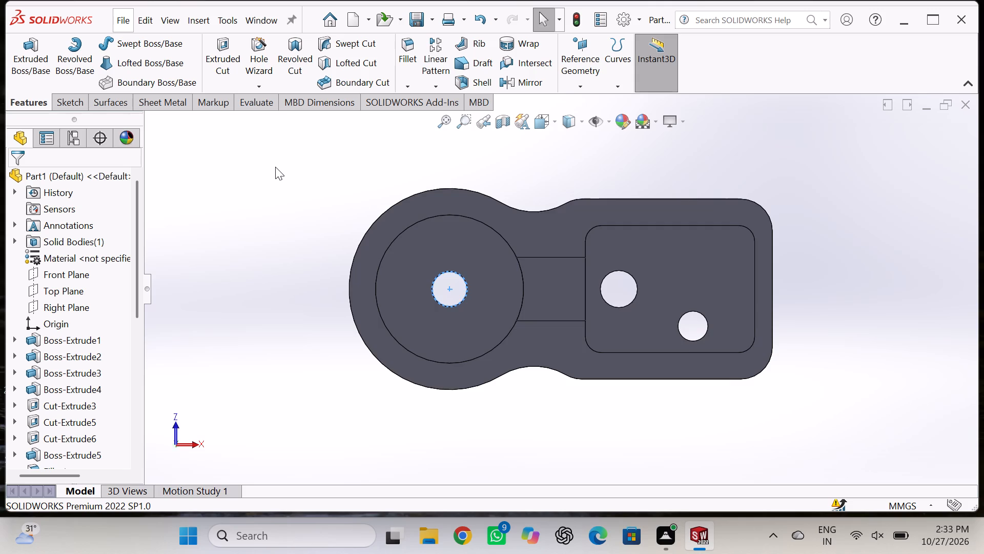
# Examine the round boss's central bore from above and from the hollow underside, and check the whole part from several angles.
pyautogui.moveTo(276, 168); pyautogui.dragTo(398, 380, button='middle')
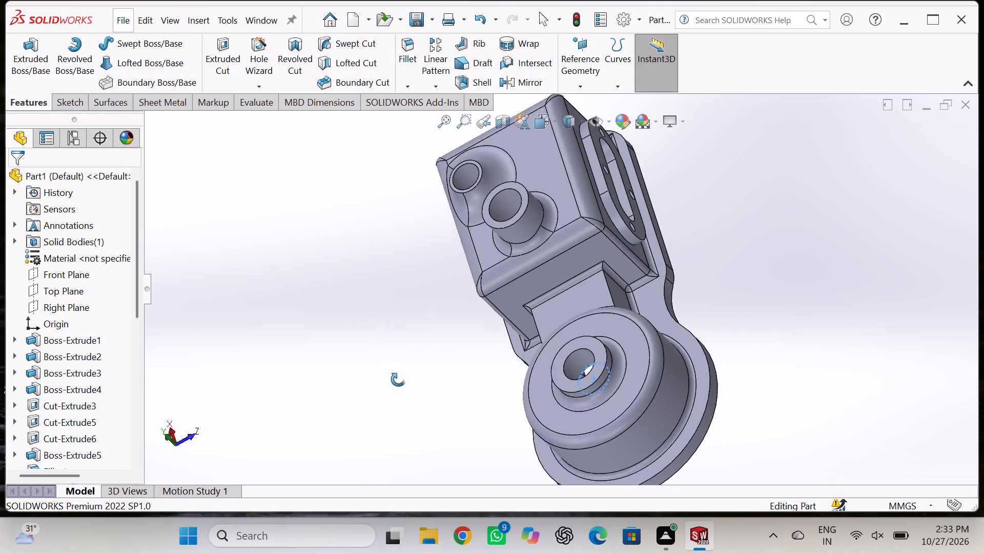
pyautogui.moveTo(398, 380); pyautogui.dragTo(249, 154, button='middle')
pyautogui.moveTo(259, 308); pyautogui.dragTo(263, 267, button='middle')
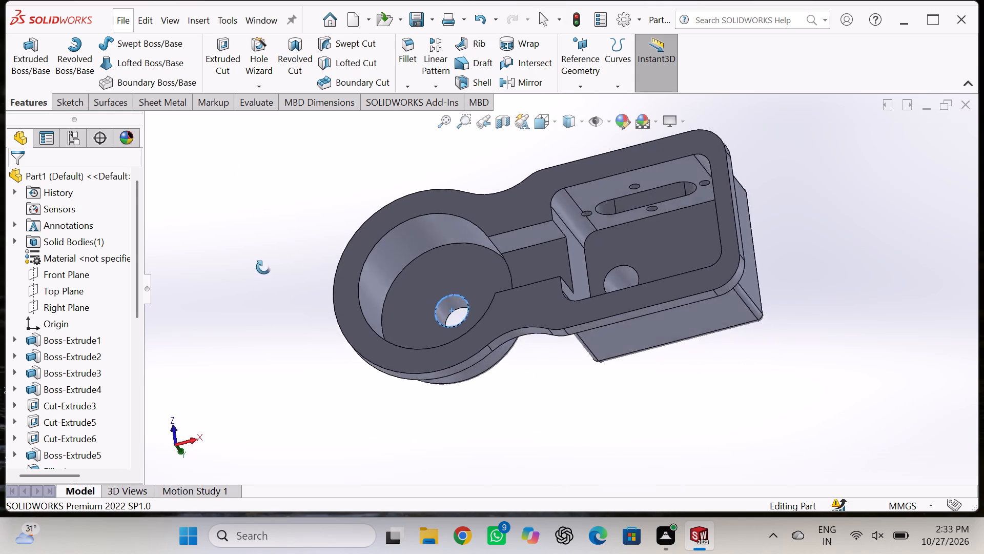
pyautogui.moveTo(263, 267); pyautogui.dragTo(280, 161, button='middle')
pyautogui.moveTo(285, 304); pyautogui.dragTo(258, 178, button='middle')
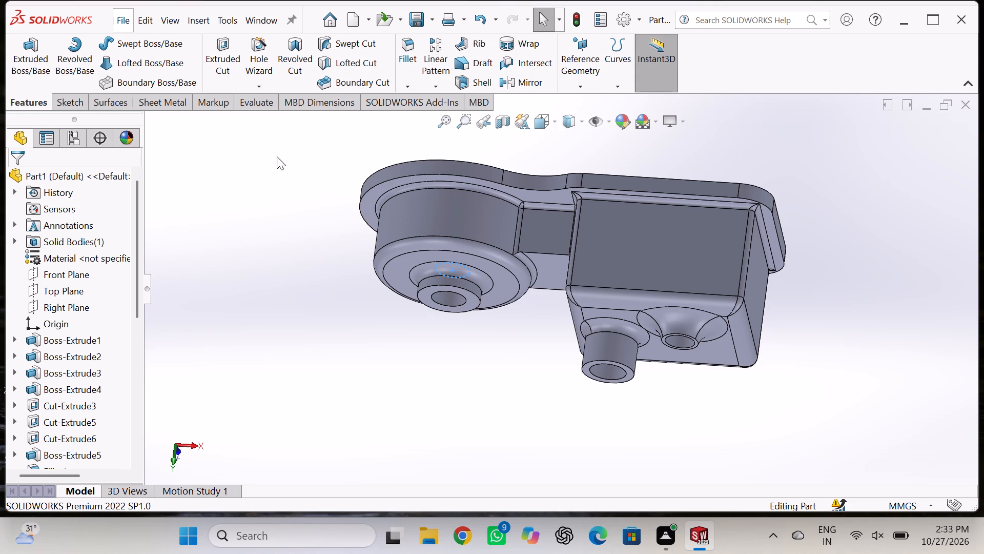
pyautogui.moveTo(291, 164); pyautogui.dragTo(312, 229, button='middle')
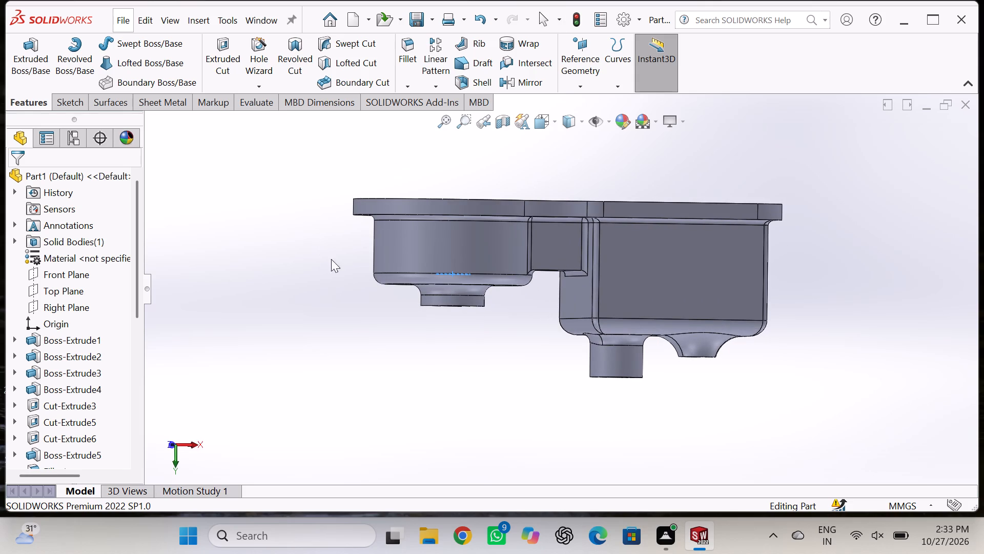
pyautogui.moveTo(347, 277); pyautogui.dragTo(343, 226, button='middle')
pyautogui.moveTo(351, 291); pyautogui.dragTo(344, 289, button='middle')
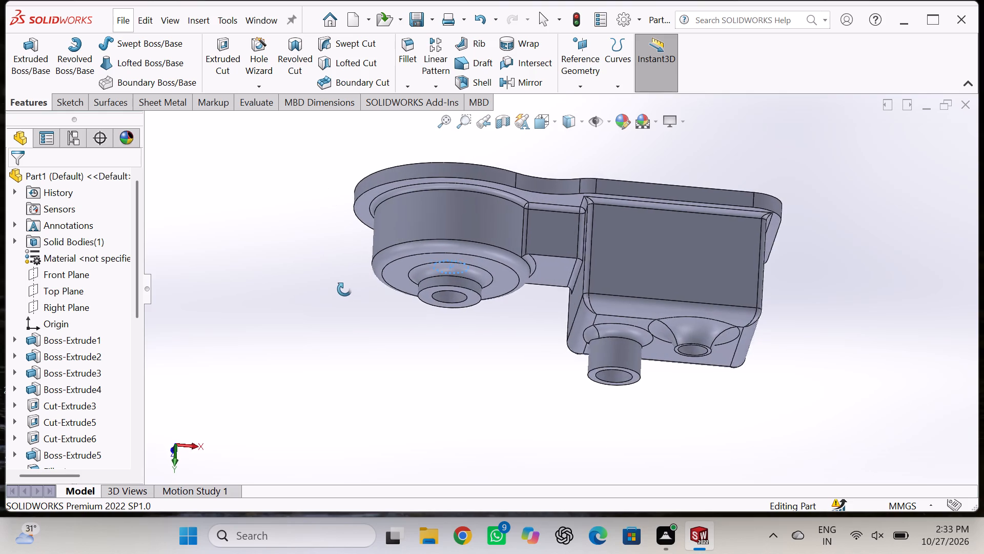
pyautogui.moveTo(344, 289); pyautogui.dragTo(328, 212, button='middle')
pyautogui.scroll(4, 327, 215)
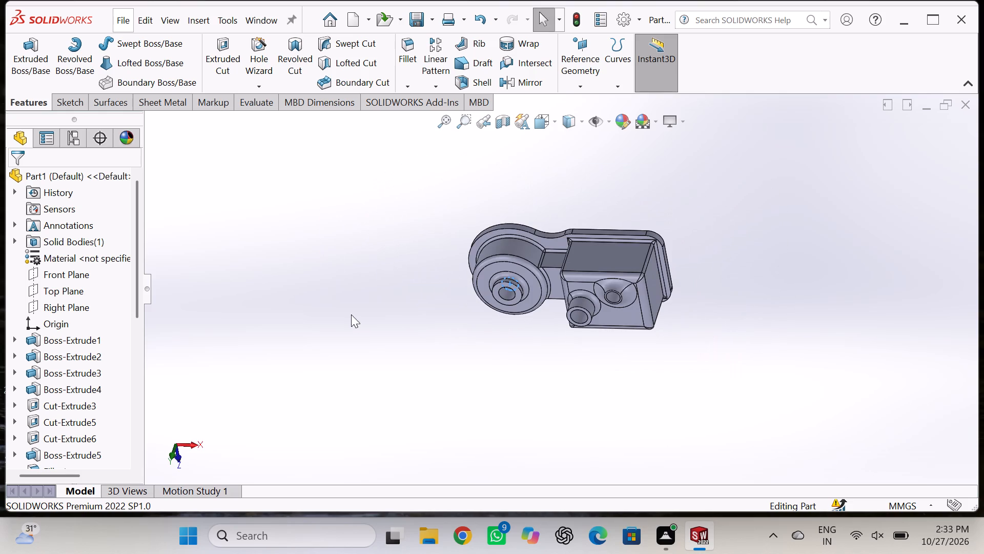
# Examine the finished part from all sides, including the hollow underside, the bosses and the slotted side face.
pyautogui.moveTo(357, 323); pyautogui.dragTo(435, 208, button='middle')
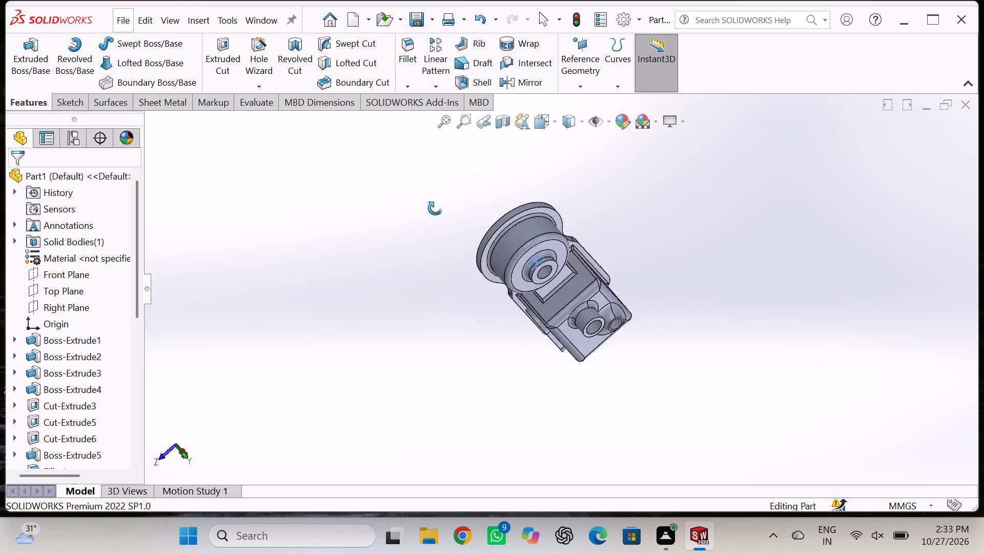
pyautogui.moveTo(435, 208); pyautogui.dragTo(224, 385, button='middle')
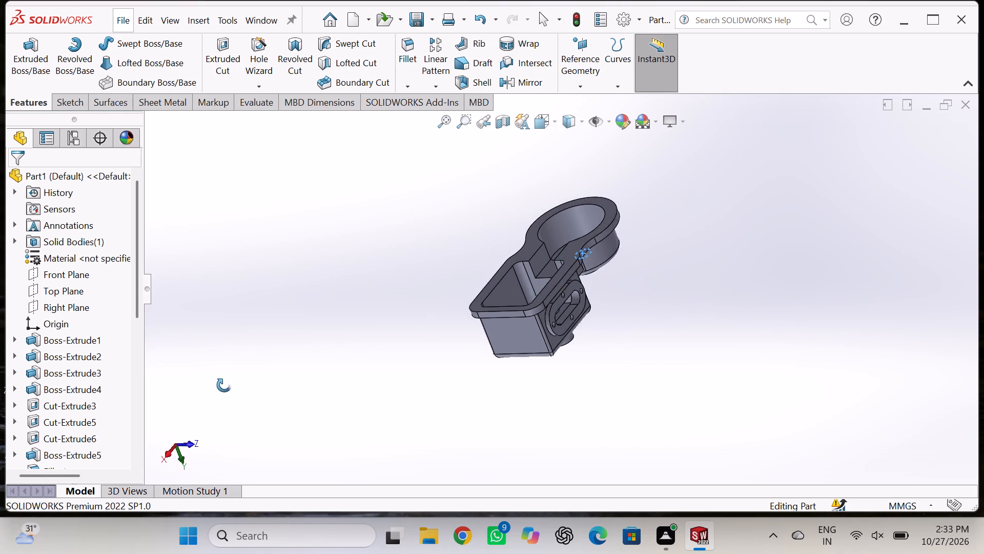
pyautogui.moveTo(224, 385); pyautogui.dragTo(196, 322, button='middle')
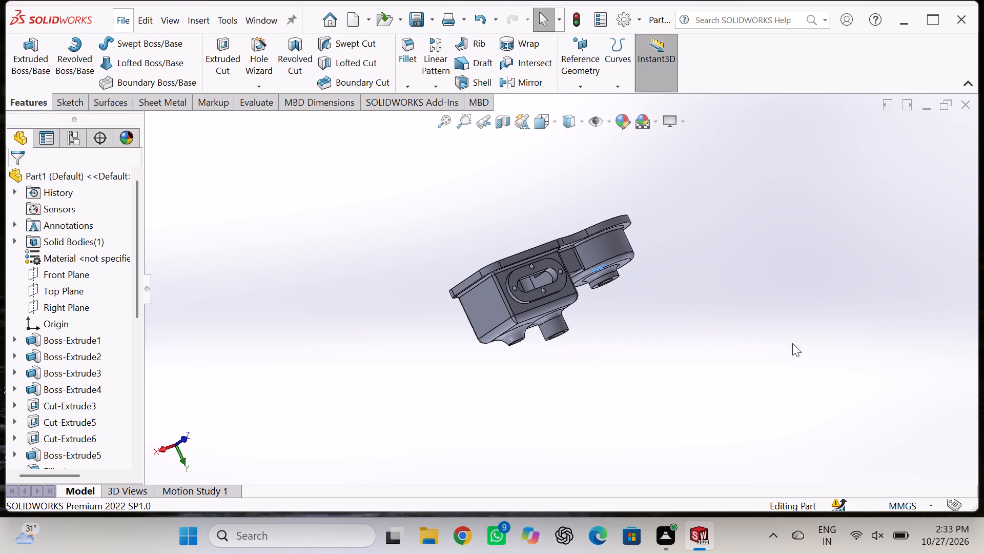
pyautogui.moveTo(961, 217); pyautogui.dragTo(886, 315, button='middle')
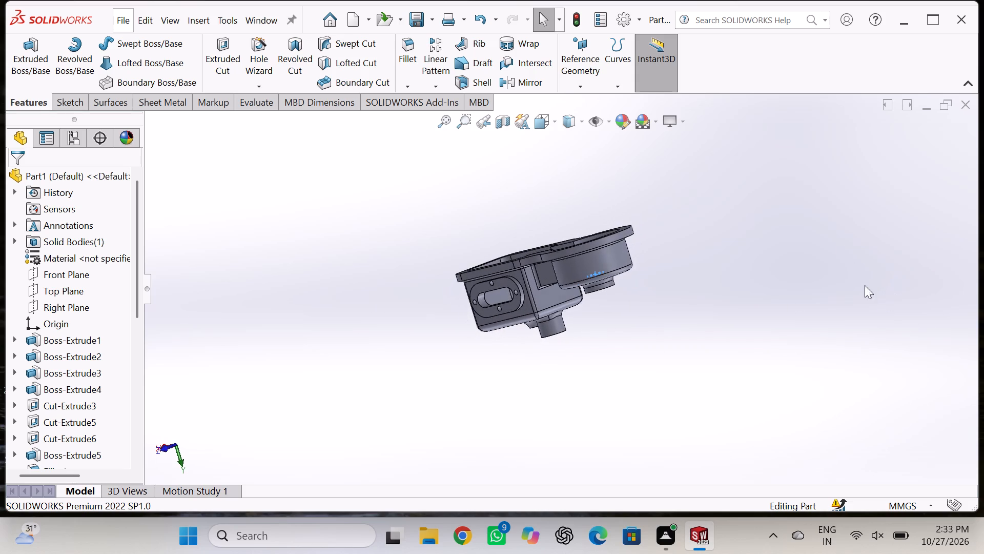
pyautogui.moveTo(751, 192); pyautogui.dragTo(776, 326, button='middle')
pyautogui.moveTo(776, 262); pyautogui.dragTo(771, 290, button='middle')
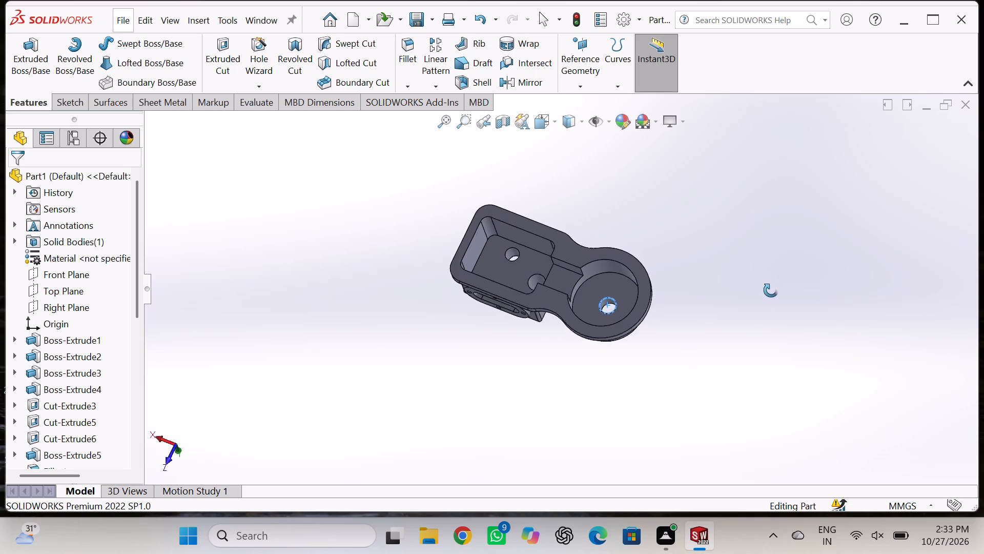
pyautogui.moveTo(771, 290); pyautogui.dragTo(581, 358, button='middle')
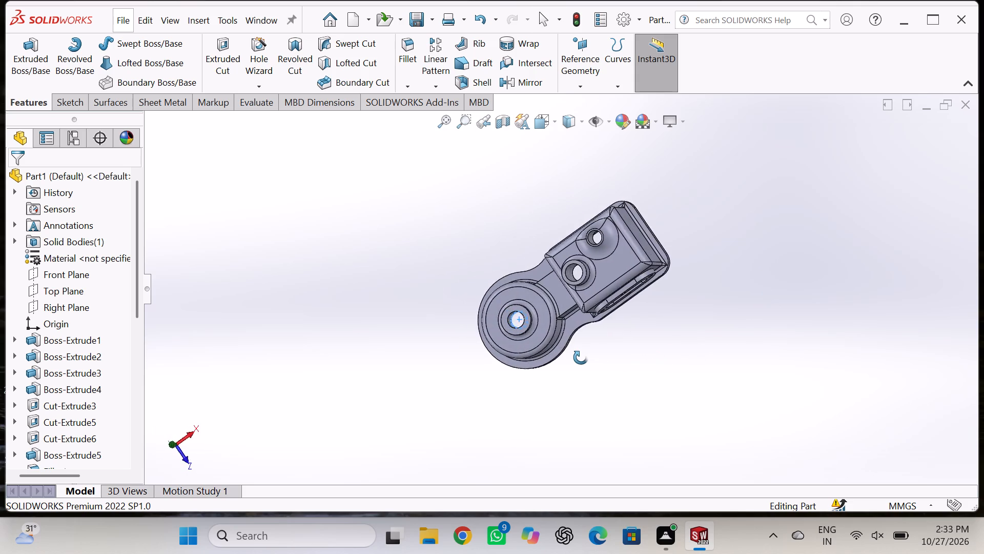
pyautogui.moveTo(581, 358); pyautogui.dragTo(476, 230, button='middle')
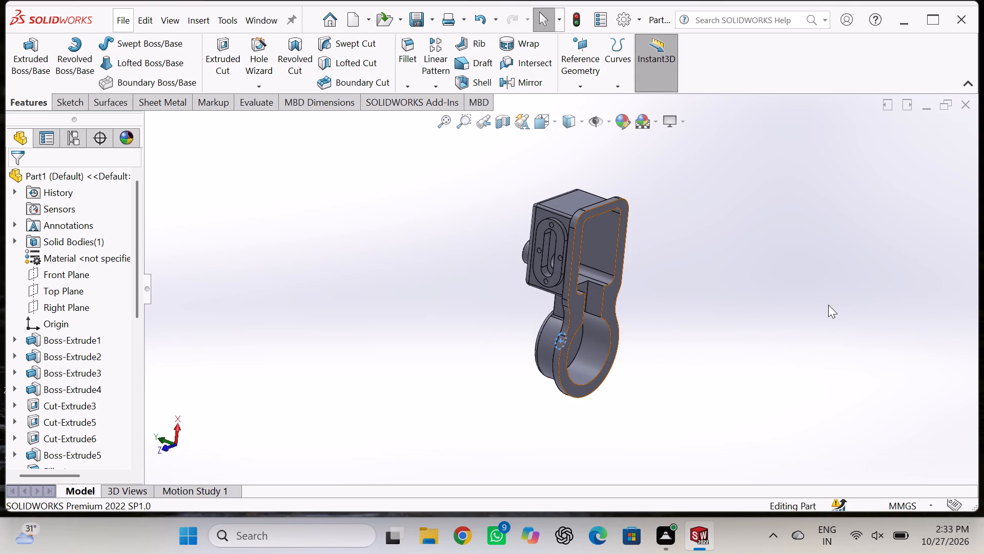
pyautogui.moveTo(828, 305); pyautogui.dragTo(749, 226, button='middle')
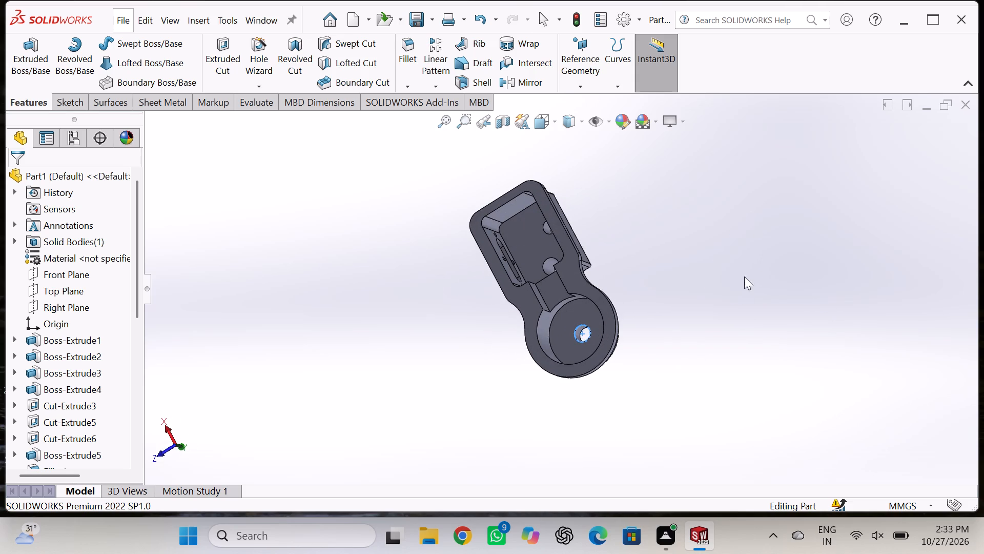
pyautogui.click(751, 268)
pyautogui.moveTo(758, 268); pyautogui.dragTo(812, 226, button='middle')
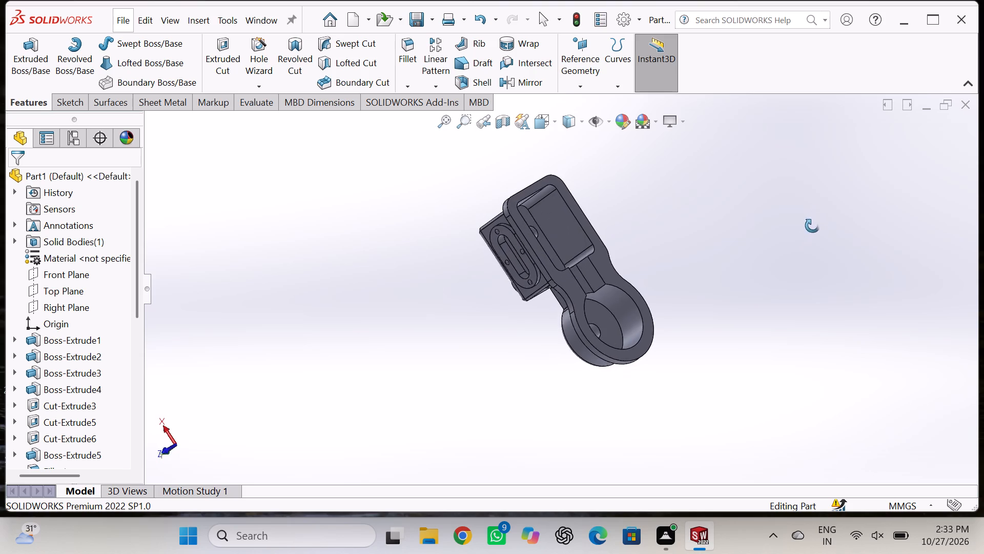
pyautogui.moveTo(812, 226); pyautogui.dragTo(750, 197, button='middle')
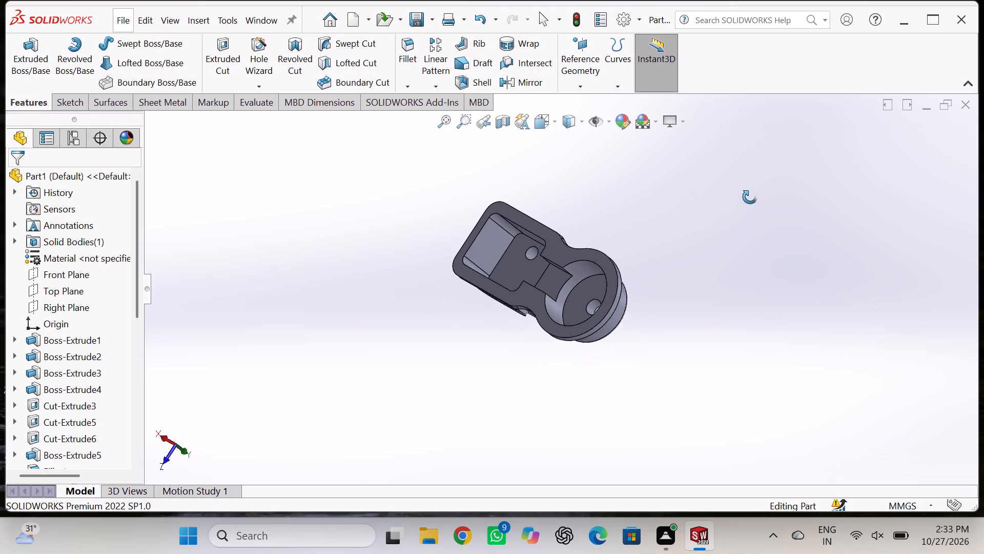
pyautogui.moveTo(750, 197); pyautogui.dragTo(752, 198, button='middle')
pyautogui.moveTo(727, 306); pyautogui.dragTo(764, 213, button='middle')
pyautogui.moveTo(776, 341); pyautogui.dragTo(778, 242, button='middle')
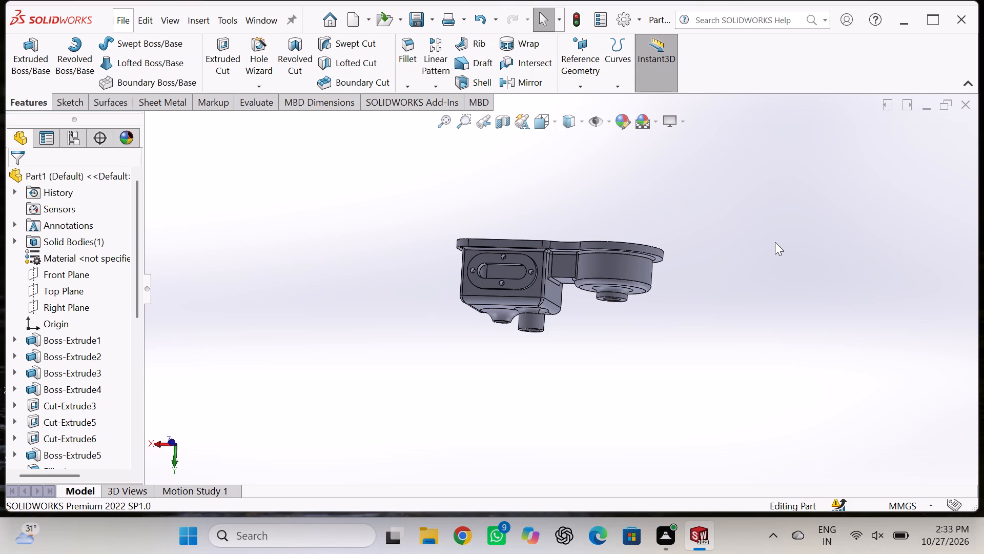
pyautogui.scroll(1, 775, 242)
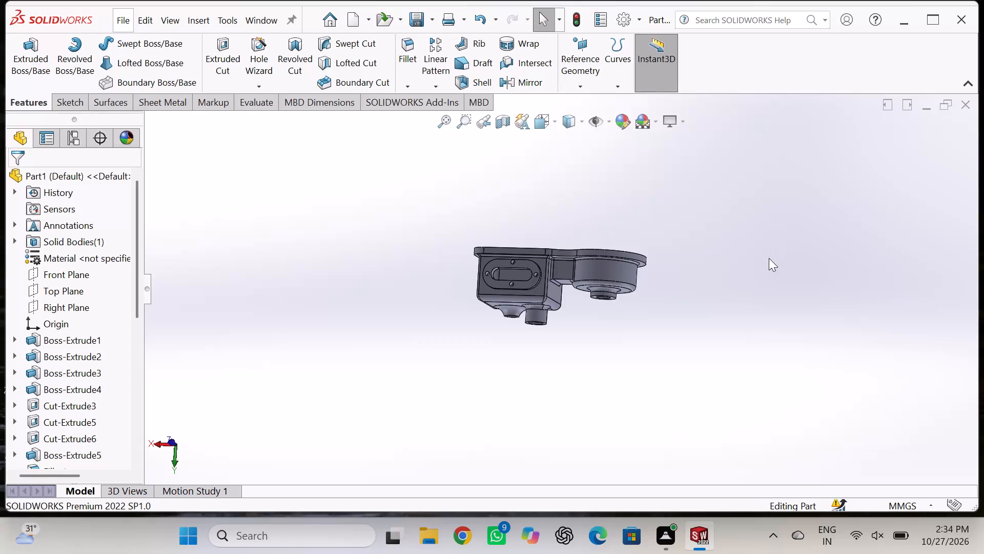
# Save the part.
pyautogui.hotkey('ctrl', 's')
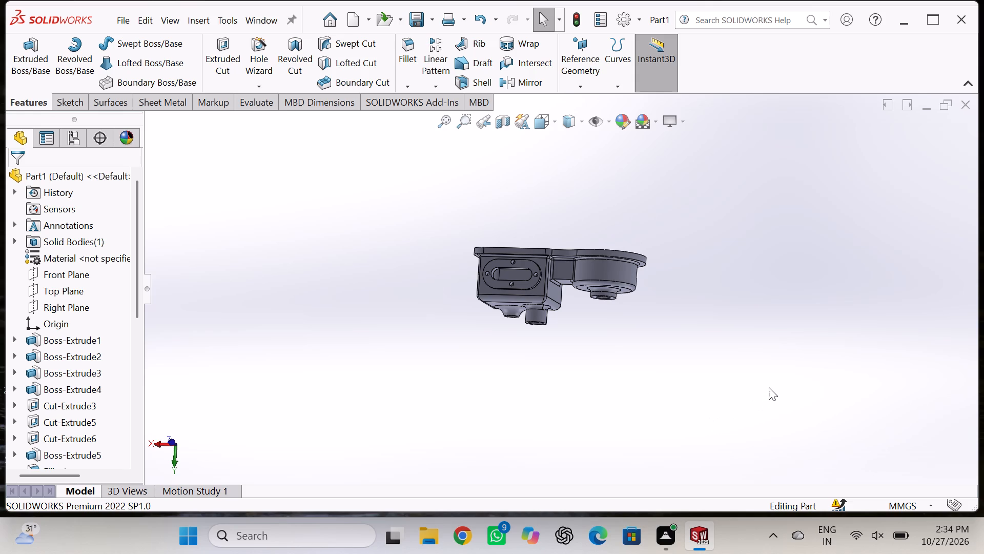
# Create a new drawing on an A3 (ISO) sheet with the standard sheet format displayed.
pyautogui.hotkey('ctrl', 'n')
pyautogui.click(657, 294)
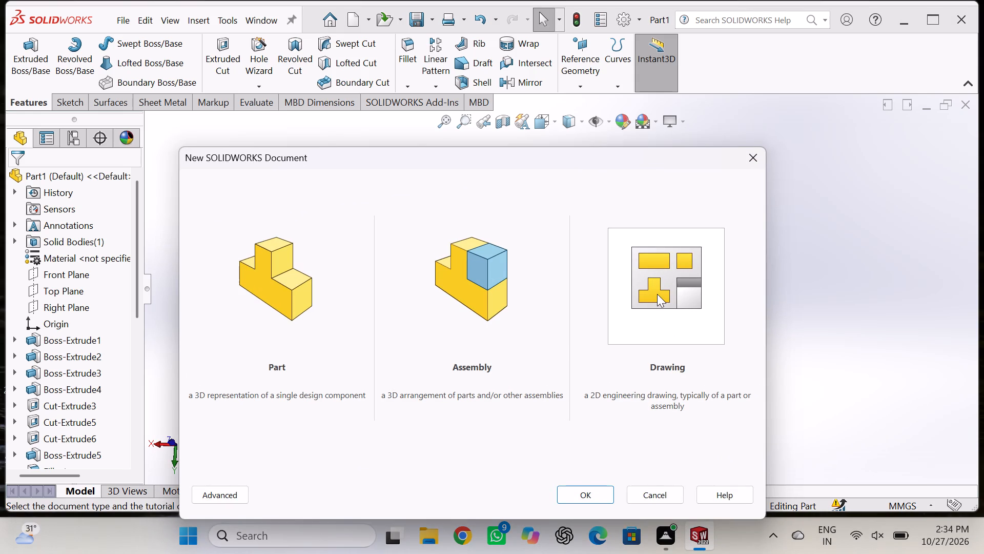
pyautogui.click(586, 501)
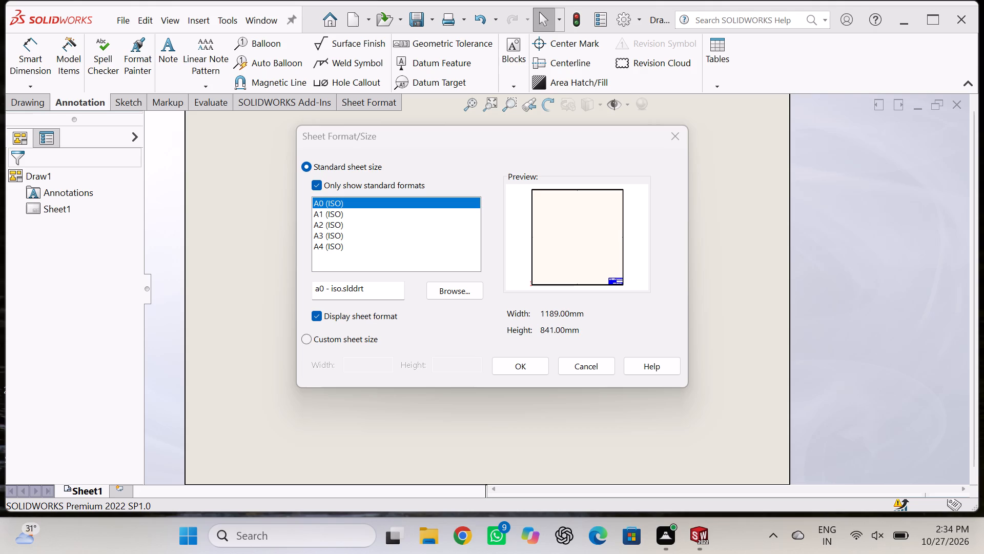
pyautogui.click(333, 233)
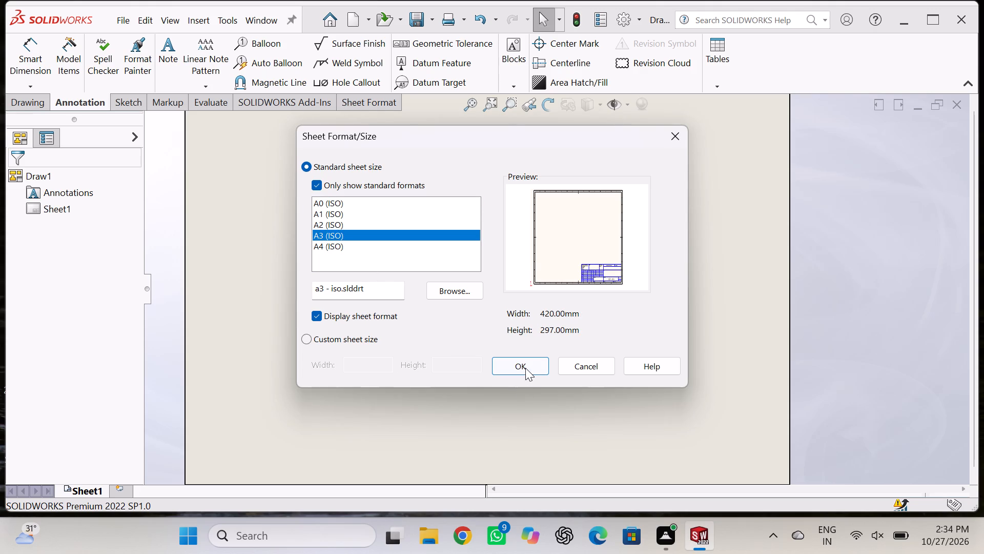
pyautogui.click(526, 366)
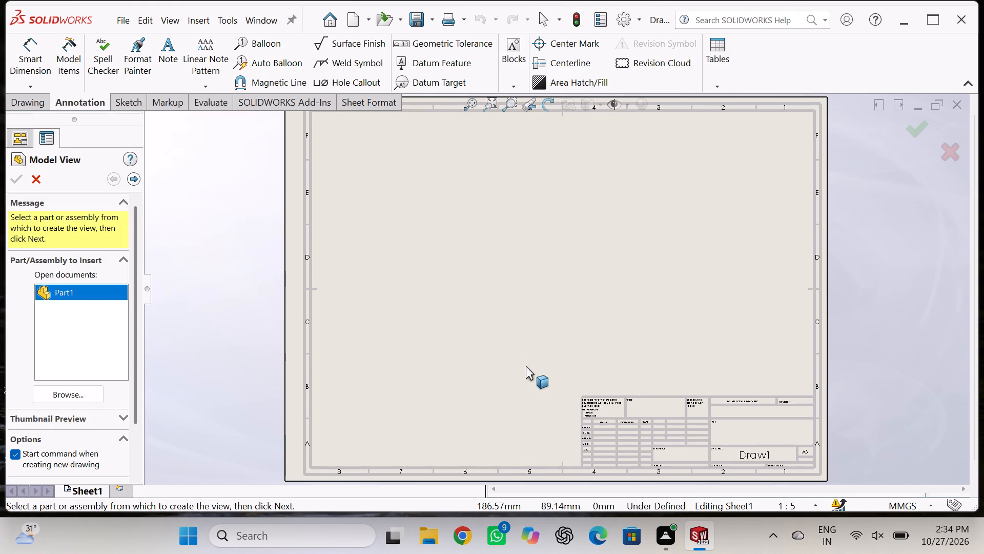
# Insert Part1 from the catia part folder as a front view, with a projected view below it and an isometric view at the sheet's upper right.
pyautogui.scroll(1, 526, 366)
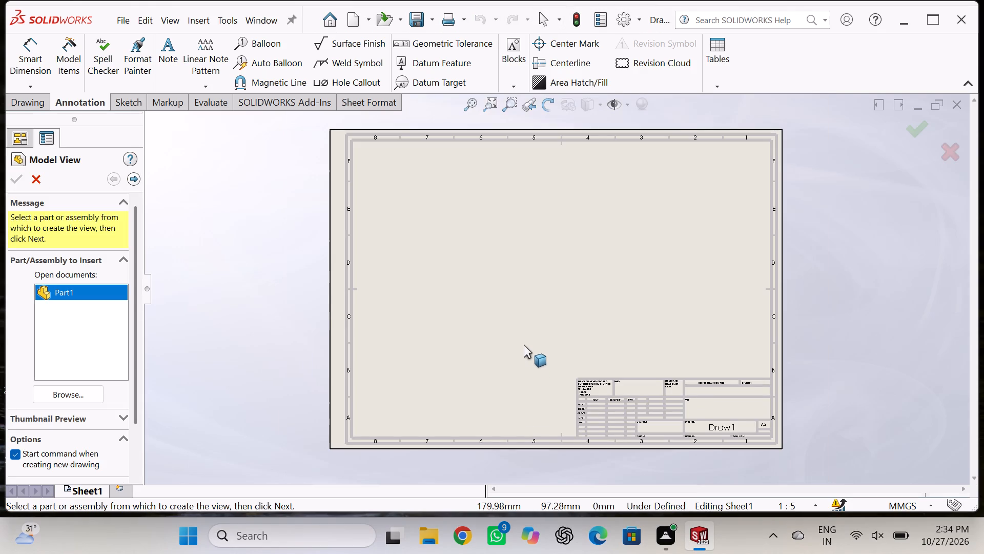
pyautogui.click(80, 291)
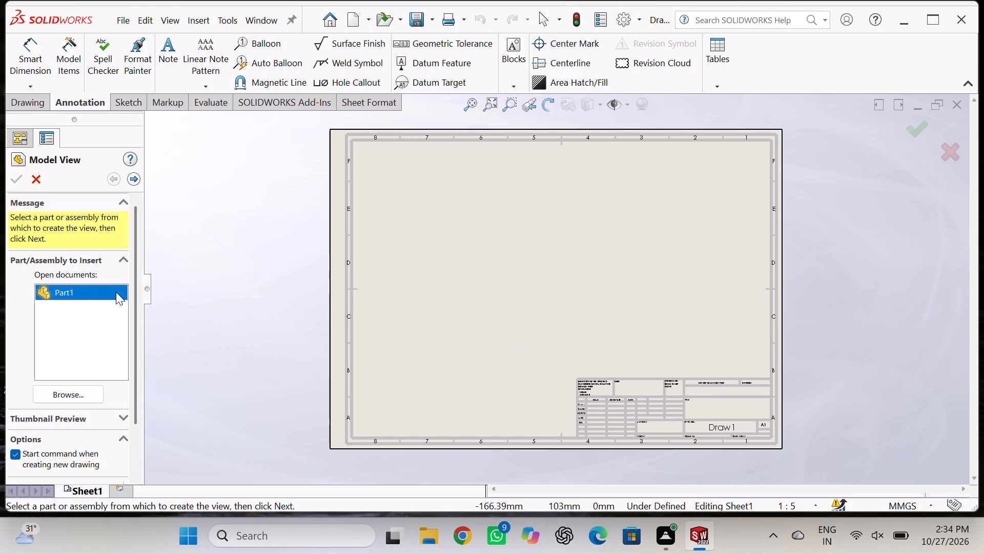
pyautogui.click(96, 392)
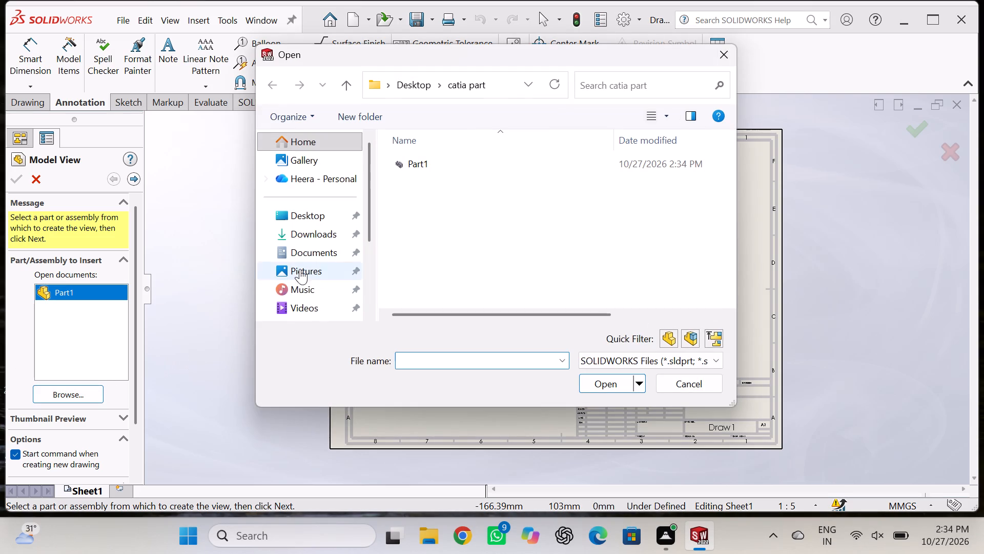
pyautogui.click(432, 163)
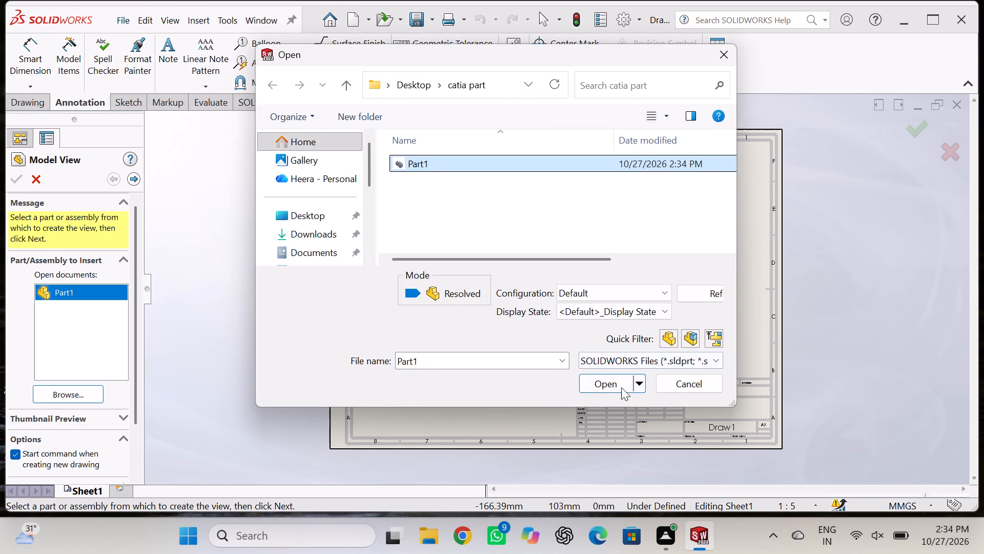
pyautogui.click(611, 388)
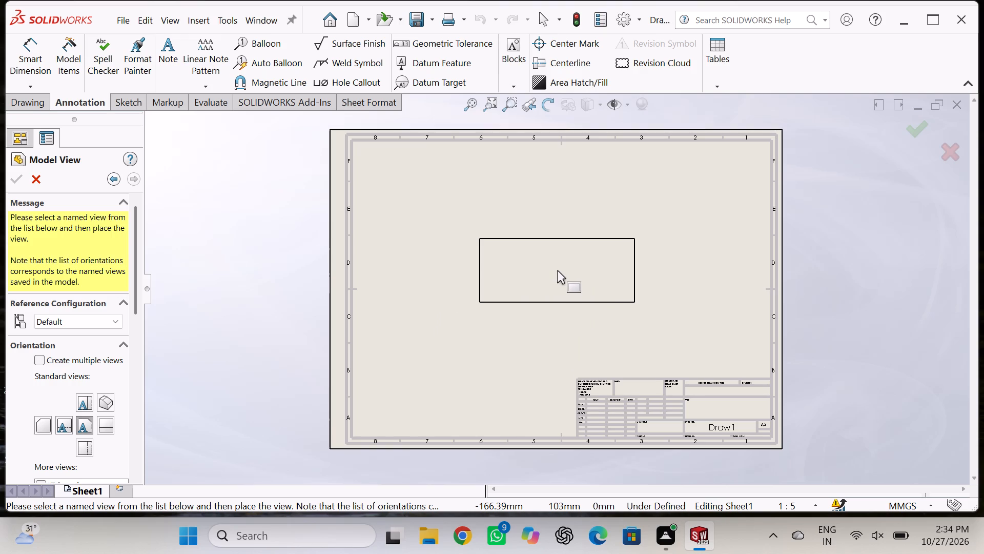
pyautogui.click(565, 285)
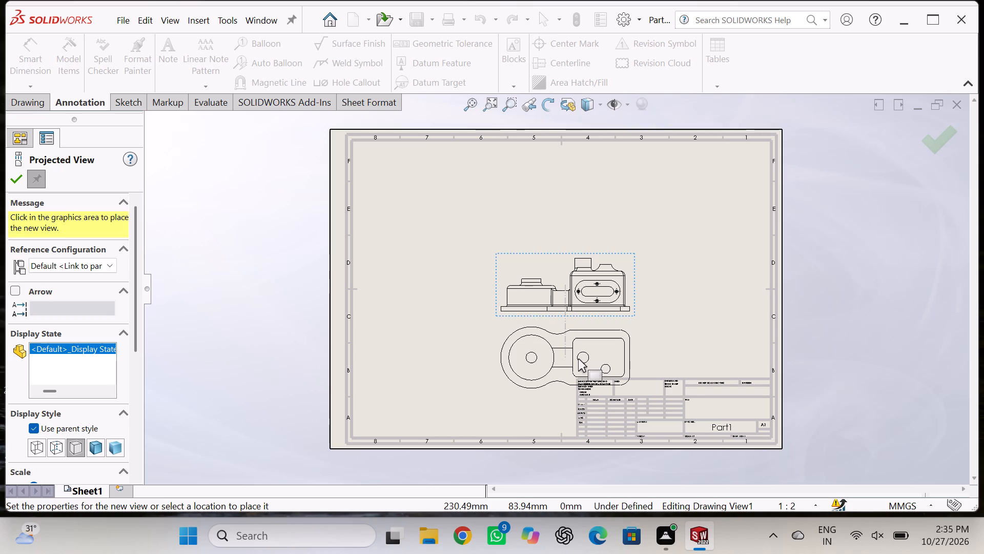
pyautogui.click(578, 359)
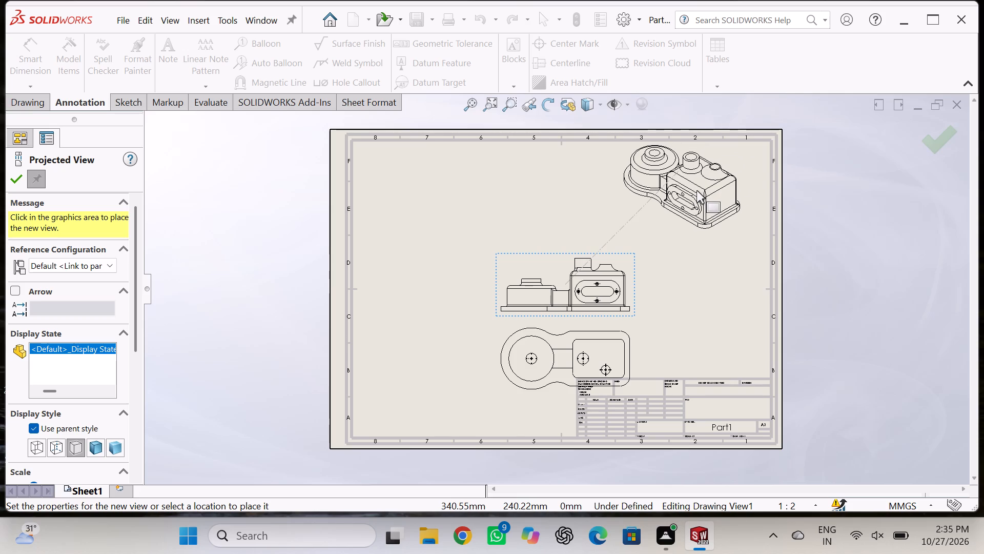
pyautogui.click(695, 190)
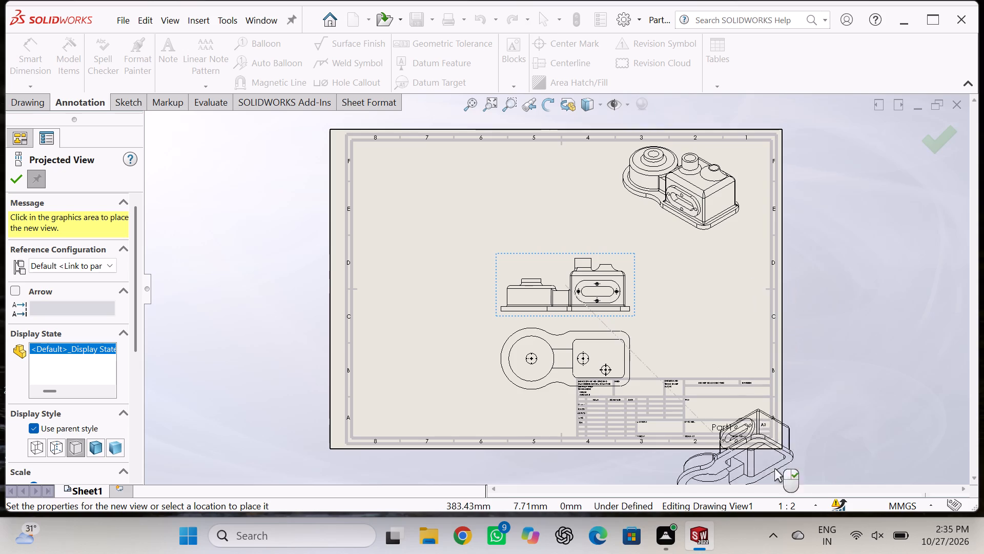
pyautogui.press('Escape')
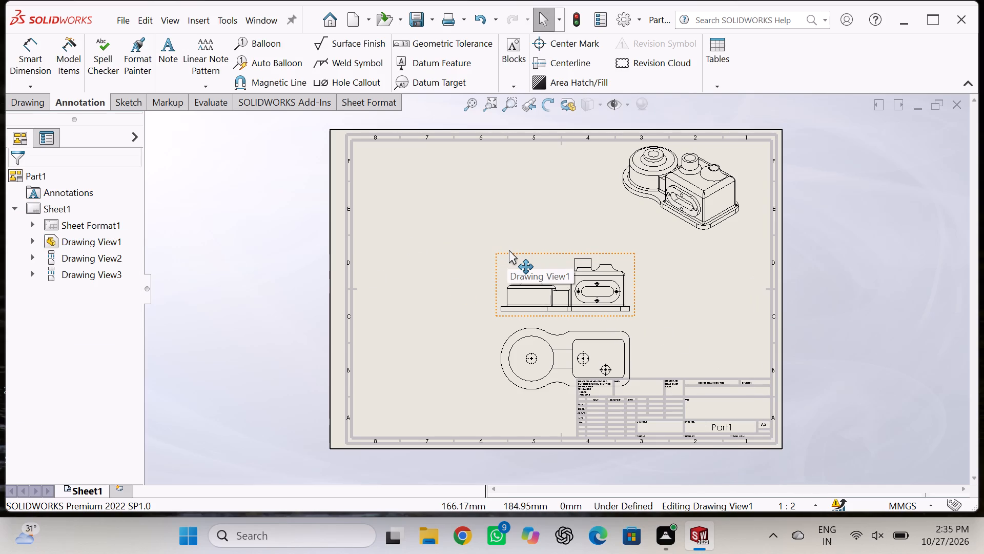
# Rearrange the sheet by moving the front view up and to the left and the isometric view down, clear of the border.
pyautogui.moveTo(510, 252); pyautogui.dragTo(445, 217)
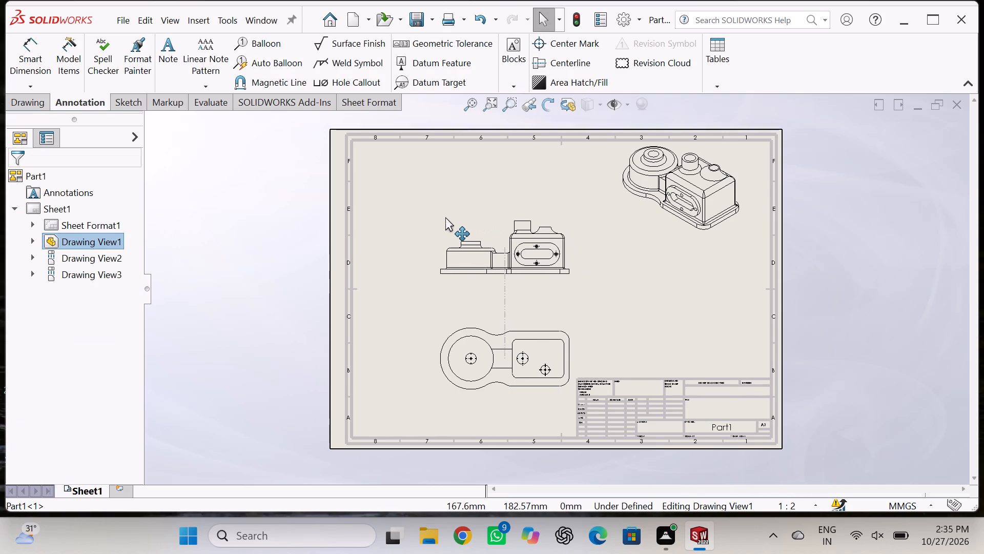
pyautogui.moveTo(445, 217); pyautogui.dragTo(432, 204)
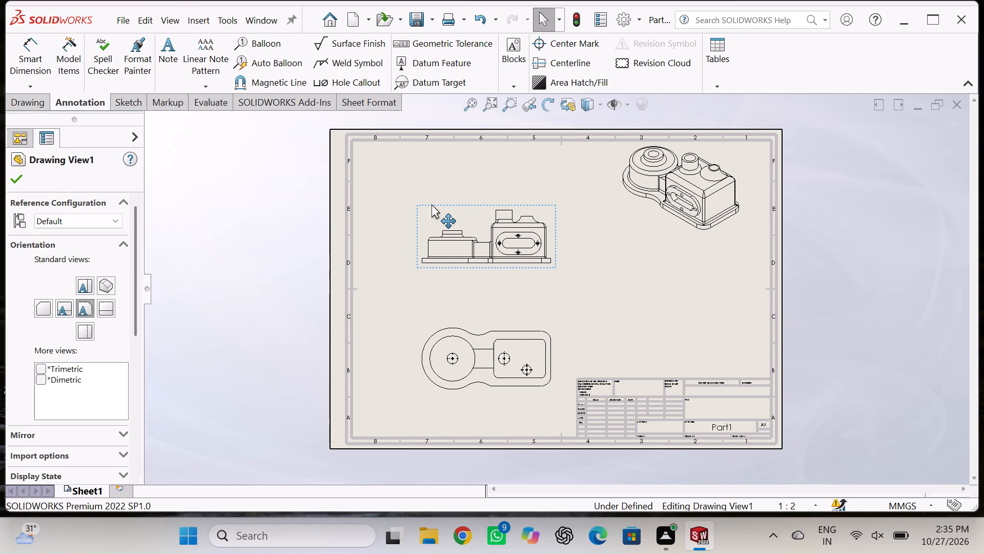
pyautogui.click(653, 291)
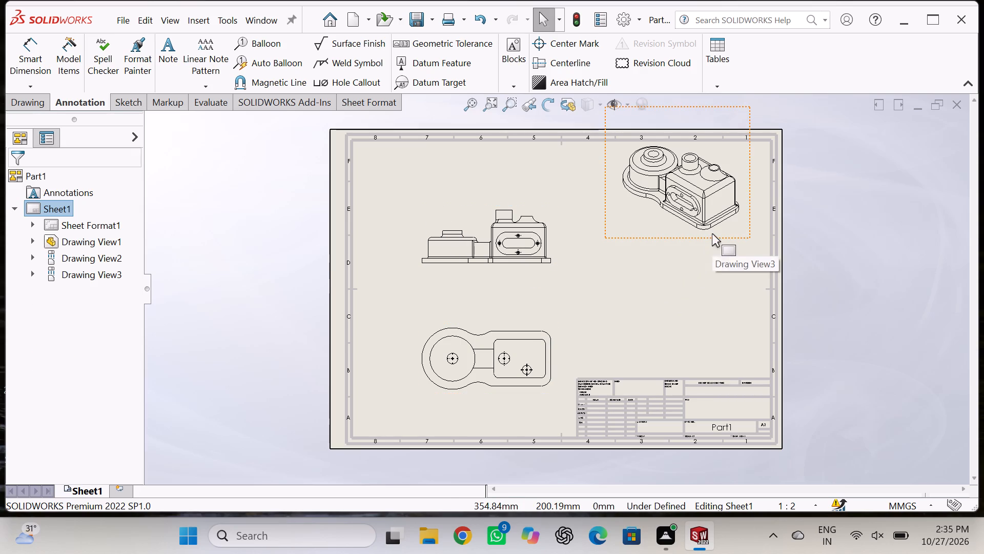
pyautogui.moveTo(712, 233); pyautogui.dragTo(712, 283)
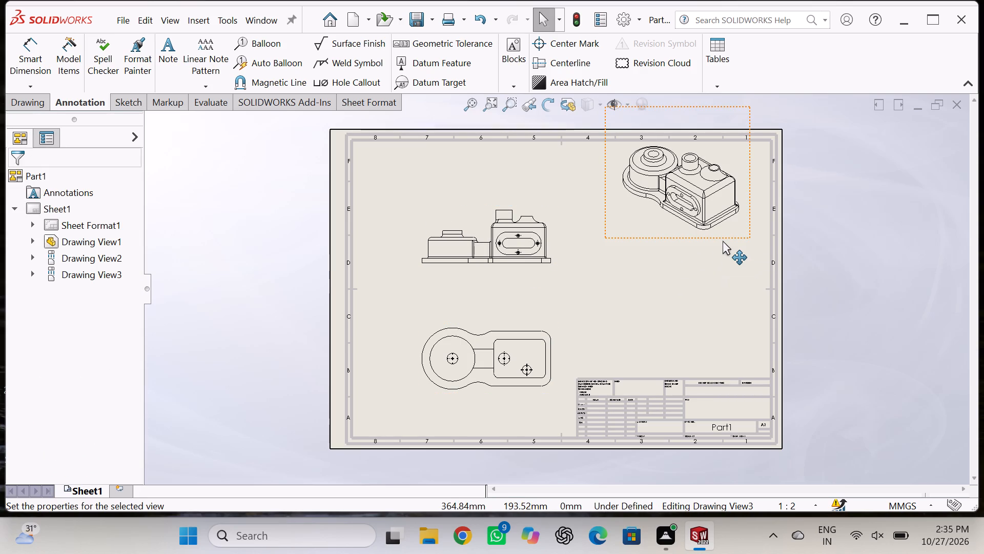
pyautogui.moveTo(725, 239); pyautogui.dragTo(726, 260)
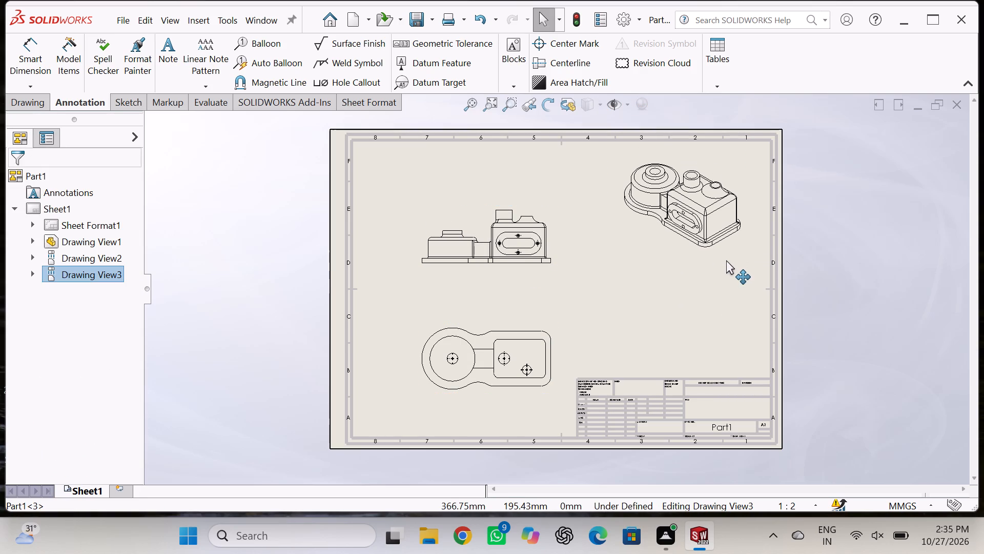
pyautogui.moveTo(726, 260); pyautogui.dragTo(719, 310)
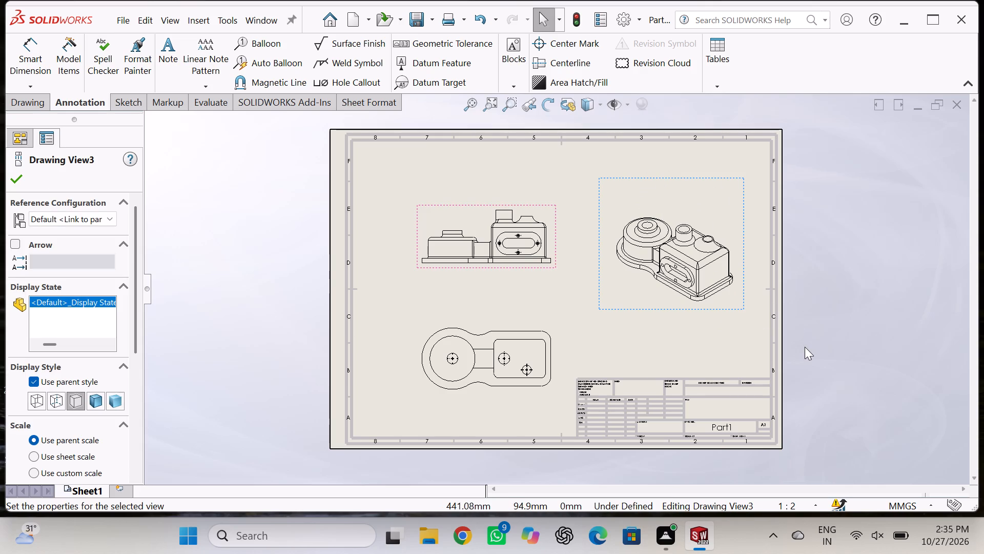
# Set the isometric view's display style to Shaded.
pyautogui.click(118, 398)
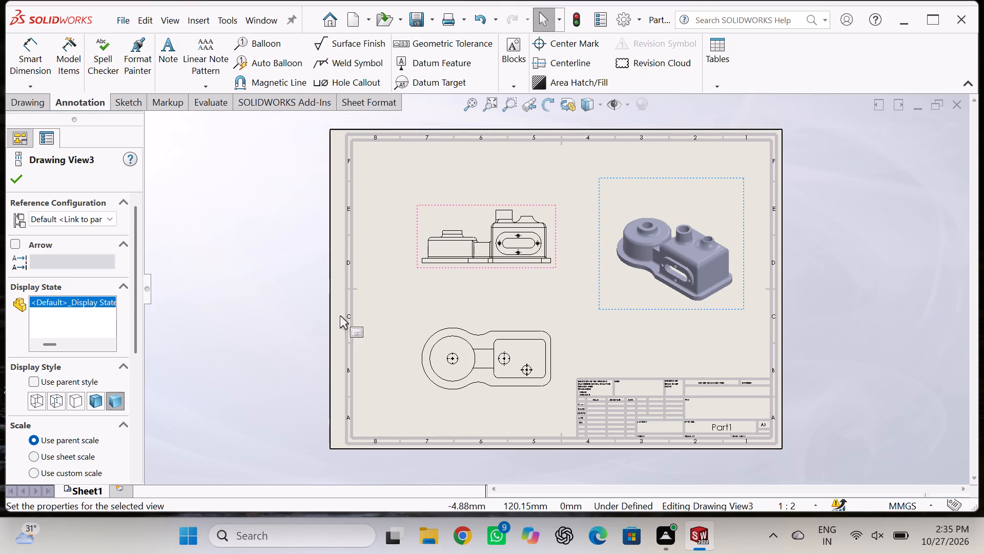
# In the front view, dimension the round housing's shoulder height from the plate's bottom and its top boss's height above the housing.
pyautogui.scroll(-5, 506, 224)
pyautogui.scroll(-1, 480, 266)
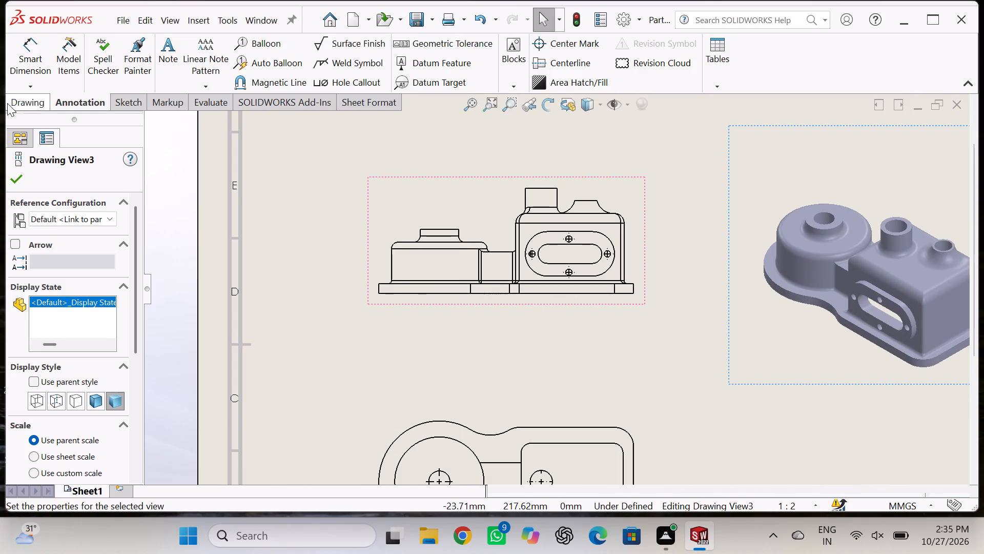
pyautogui.doubleClick(33, 68)
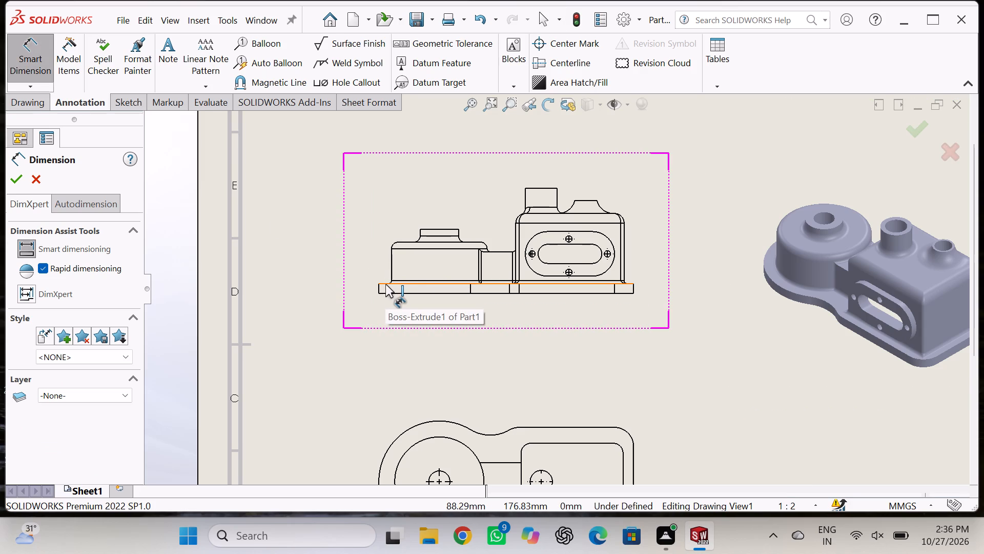
pyautogui.doubleClick(425, 249)
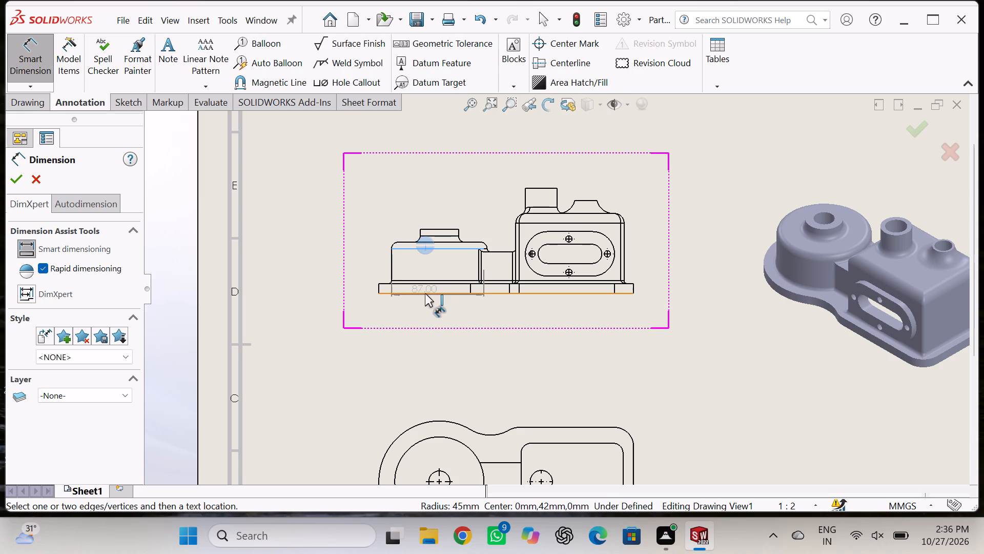
pyautogui.click(425, 293)
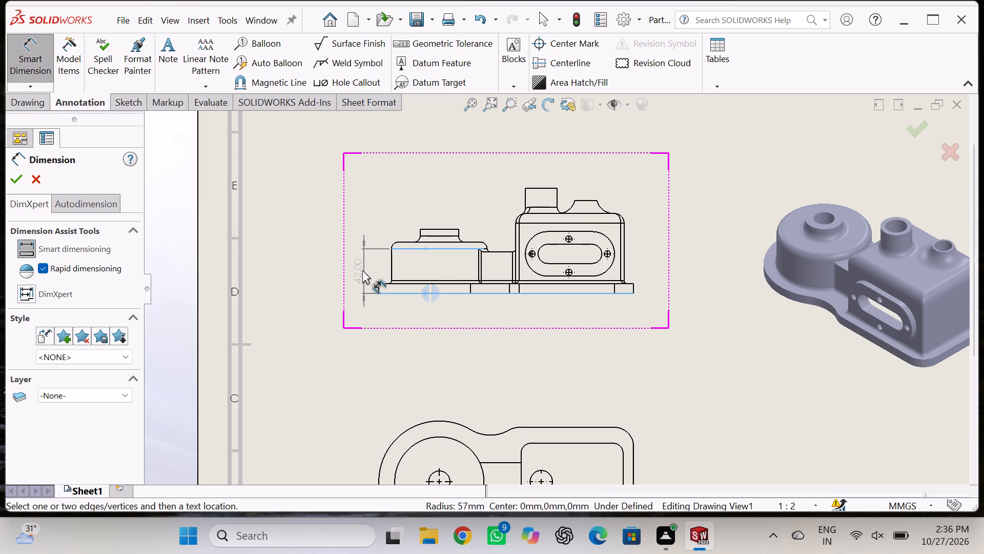
pyautogui.click(362, 270)
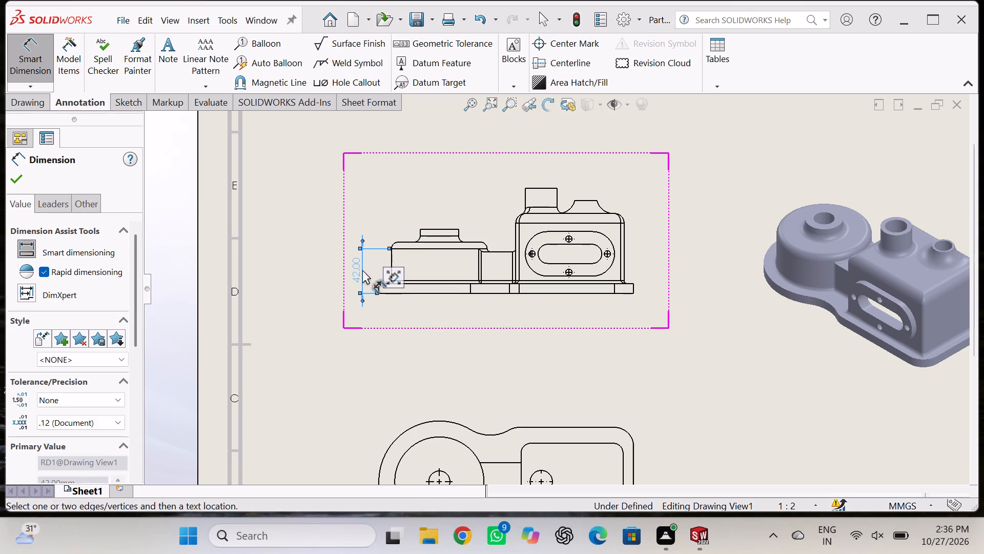
pyautogui.click(436, 229)
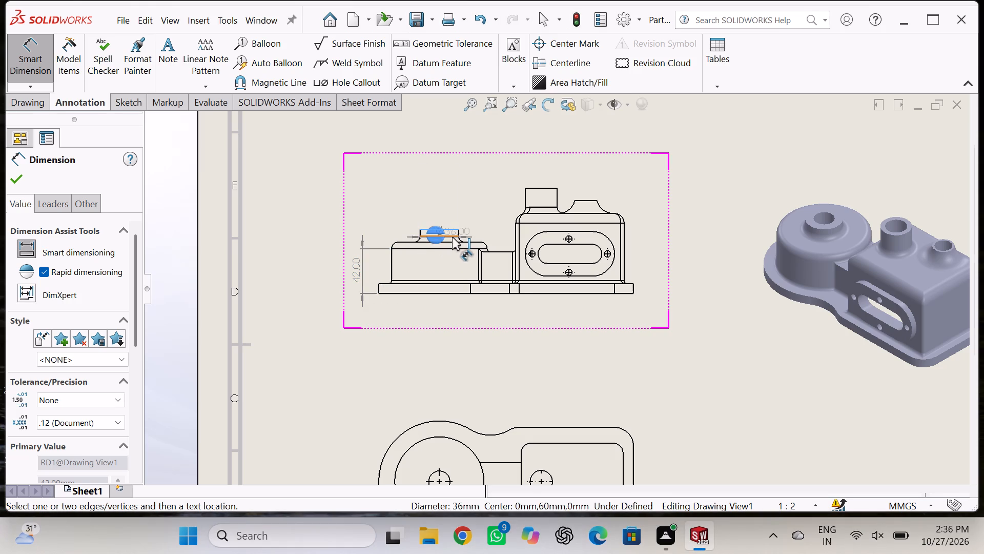
pyautogui.scroll(-3, 452, 241)
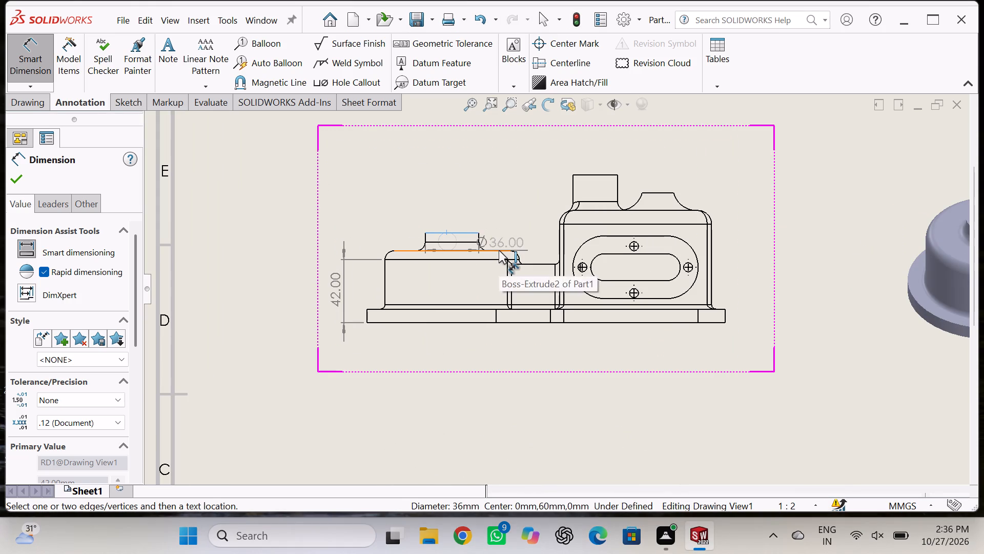
pyautogui.click(499, 250)
pyautogui.click(341, 241)
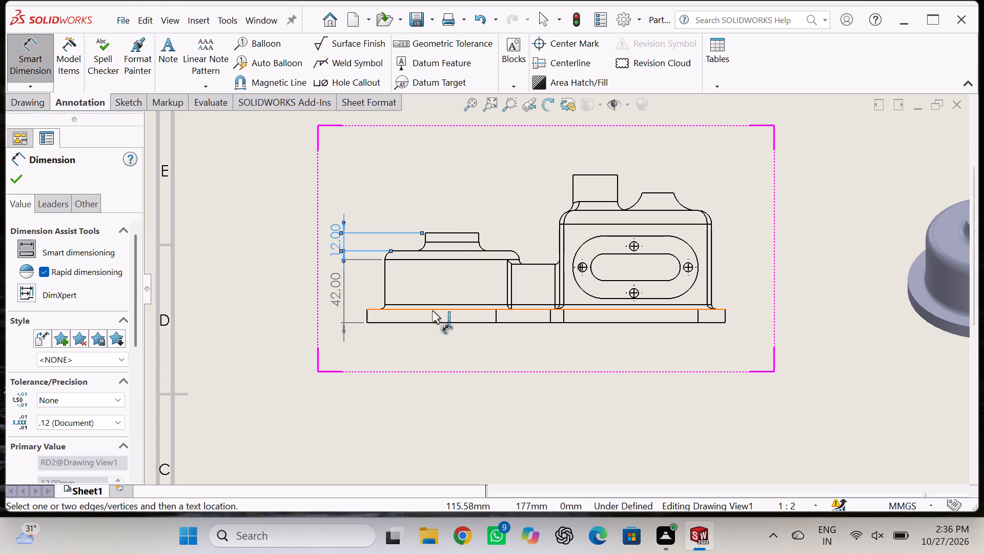
# Dimension the base plate's thickness at its left end and its overall length below the front view.
pyautogui.click(367, 317)
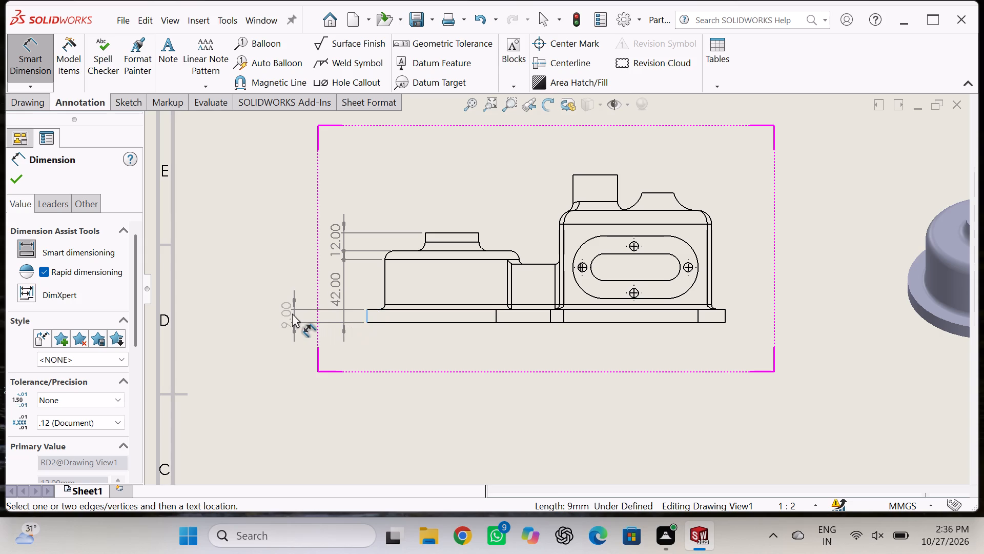
pyautogui.click(310, 325)
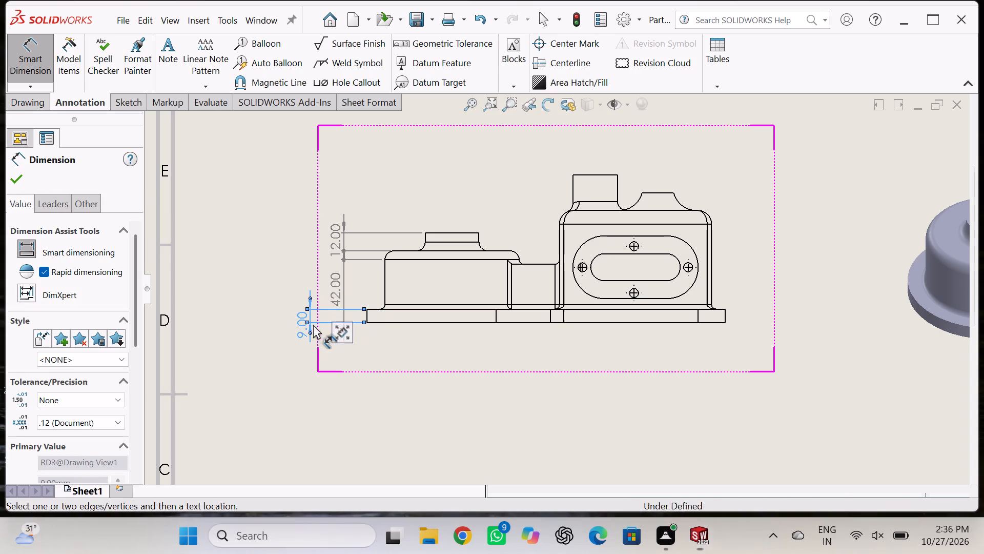
pyautogui.click(363, 349)
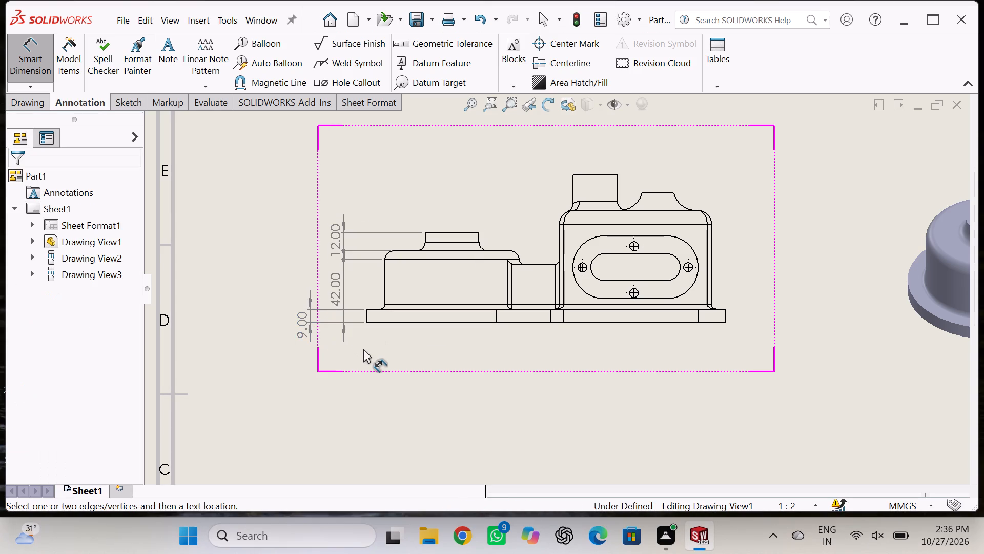
pyautogui.click(485, 323)
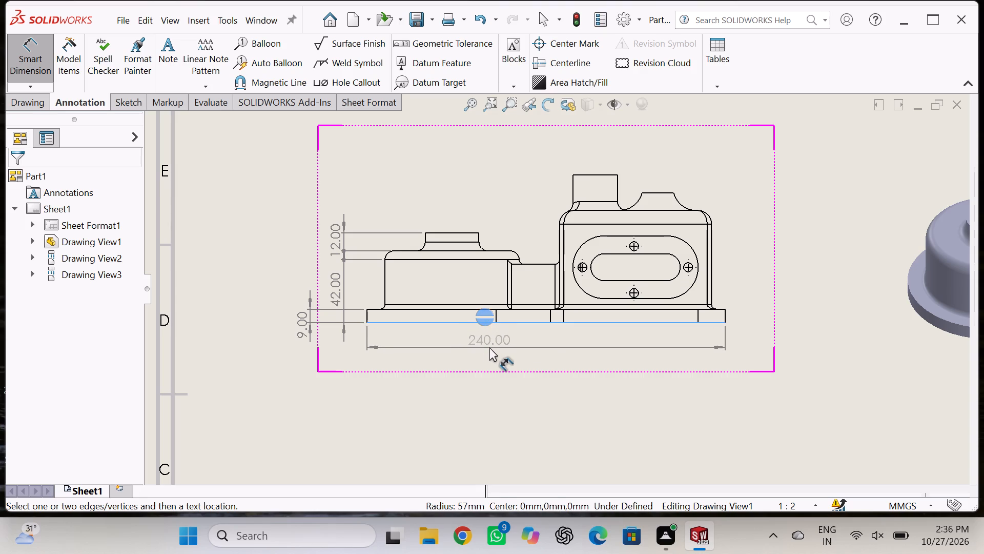
pyautogui.click(489, 347)
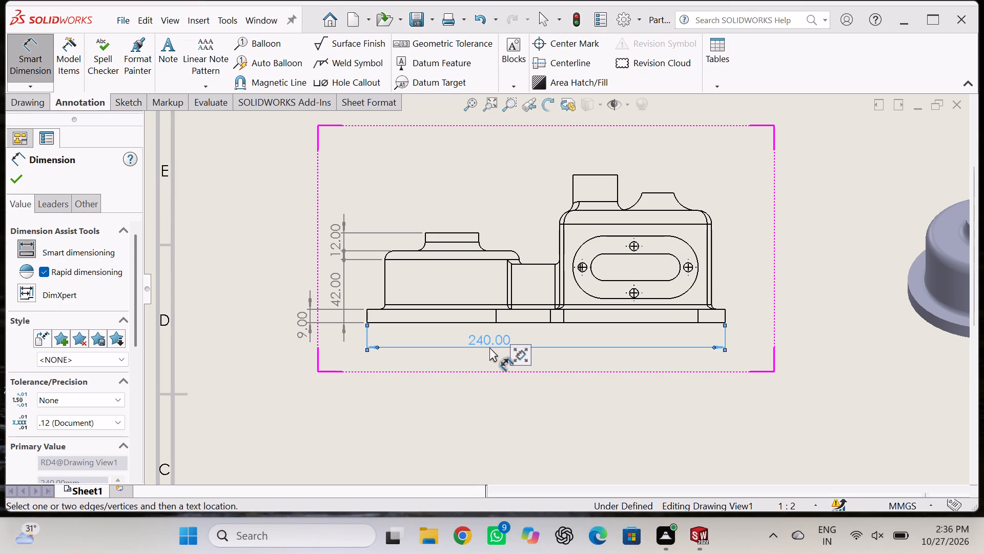
# Dimension the horizontal distance from the round housing's left edge to the lower small hole, placed below the overall length.
pyautogui.doubleClick(383, 287)
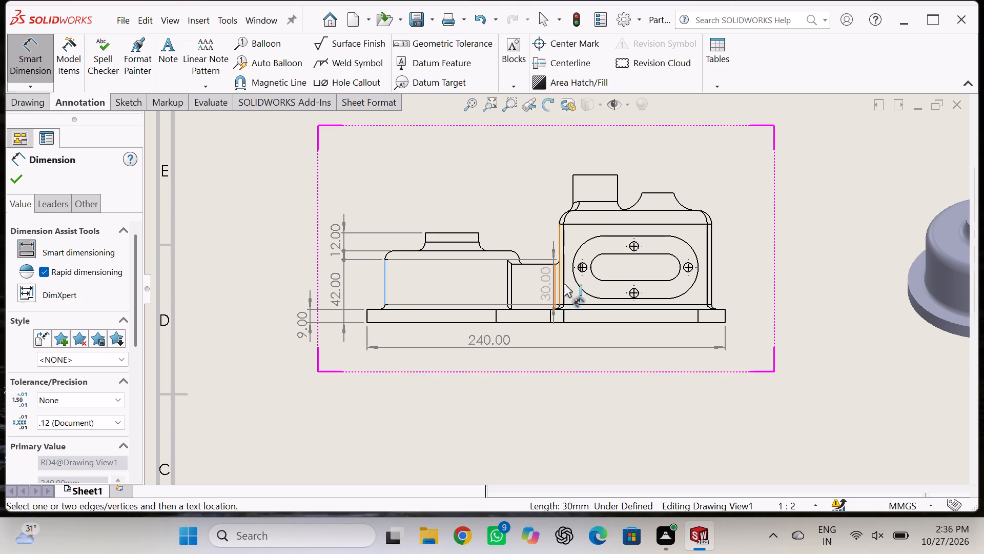
pyautogui.click(635, 295)
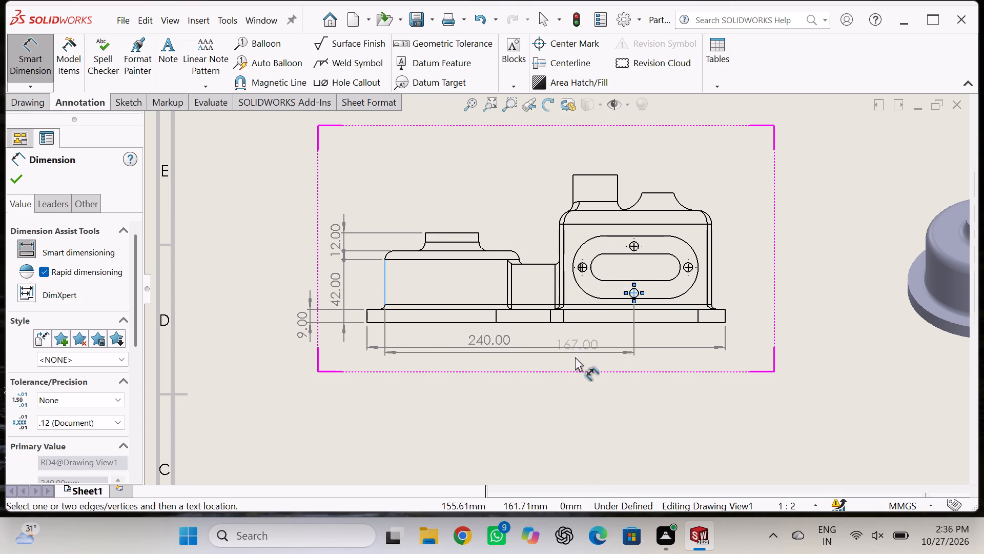
pyautogui.click(574, 358)
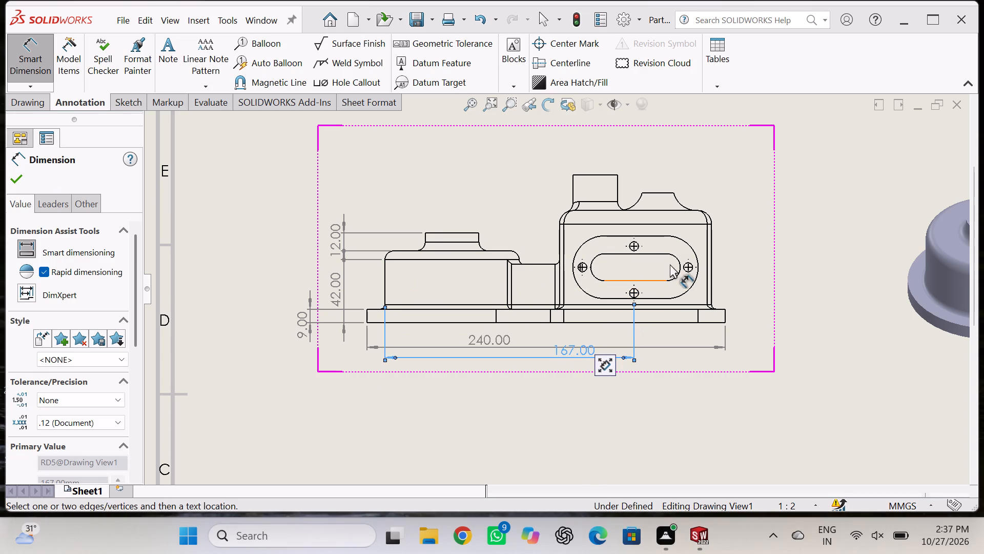
# Dimension the heights of the inner slot and the outer slot-shaped pad, placing both to the right of the front view.
pyautogui.click(653, 255)
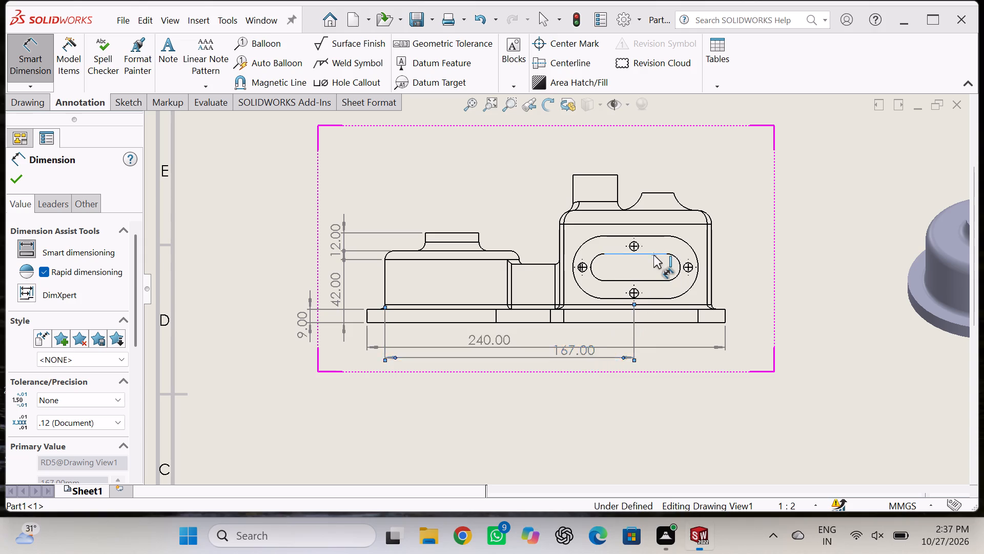
pyautogui.click(647, 280)
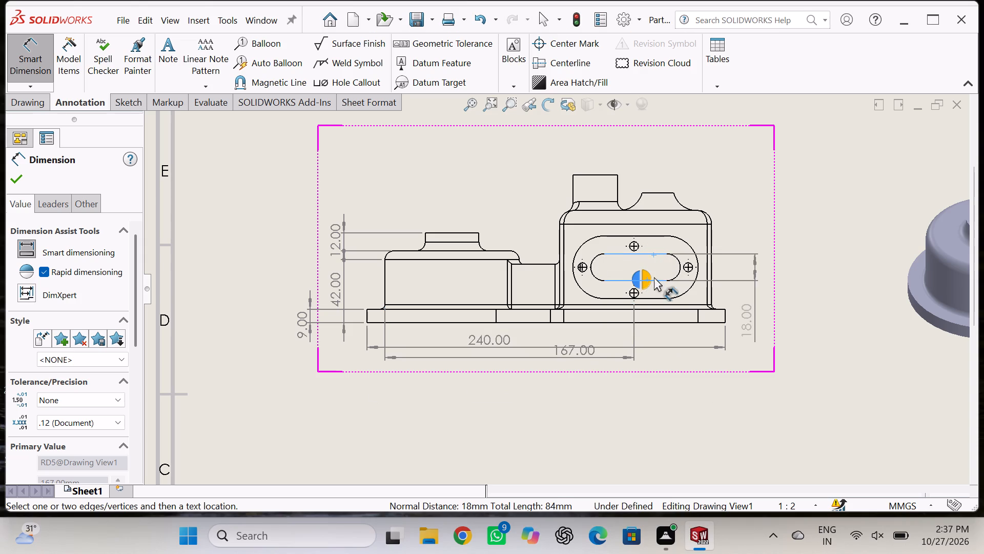
pyautogui.doubleClick(742, 272)
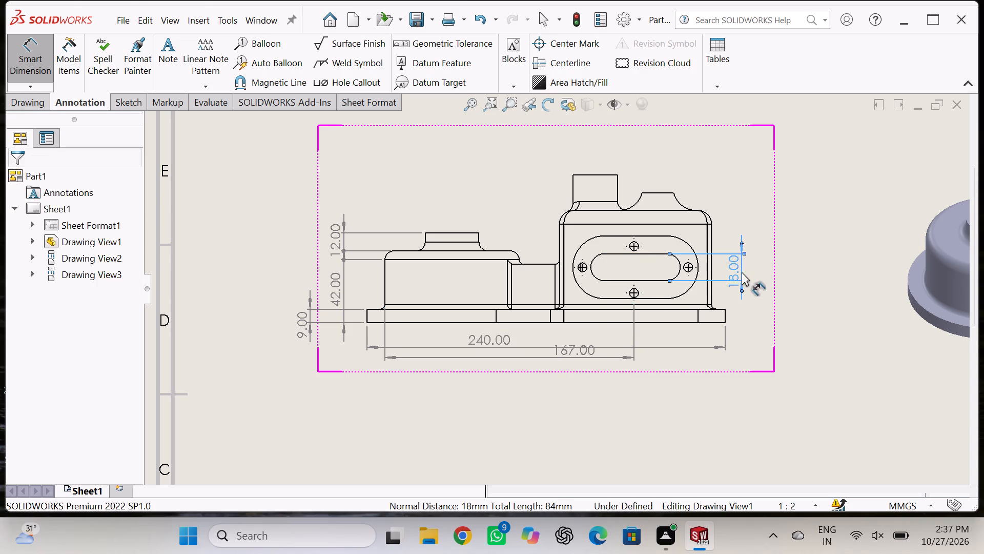
pyautogui.click(654, 235)
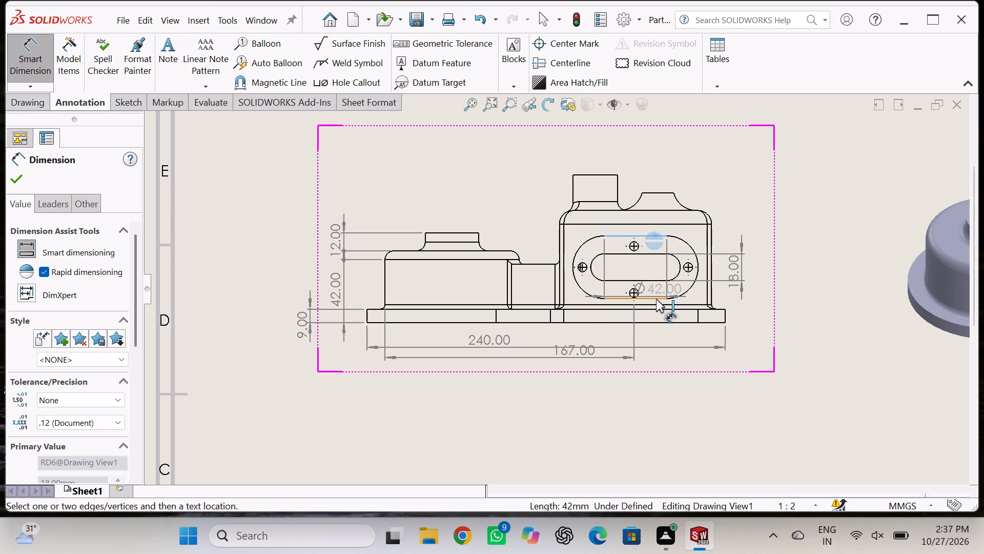
pyautogui.click(656, 299)
pyautogui.click(763, 270)
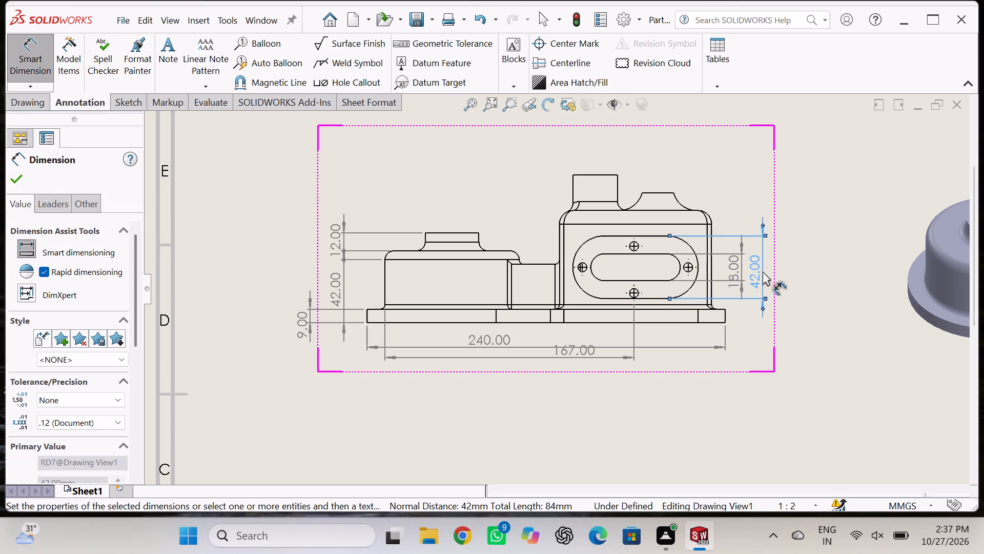
# Dimension the horizontal spacing between the pad's lower and right small holes, and the left small hole's diameter.
pyautogui.click(687, 271)
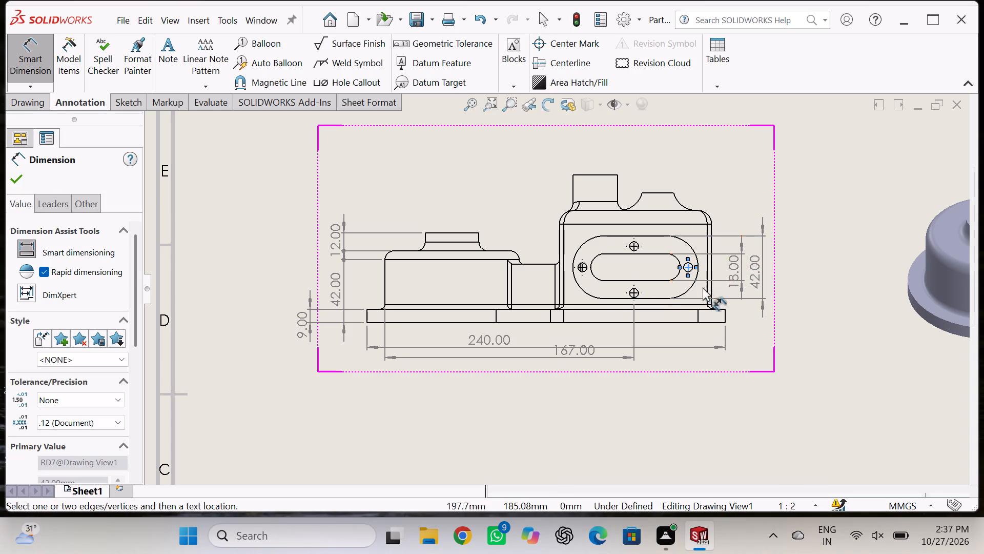
pyautogui.click(637, 290)
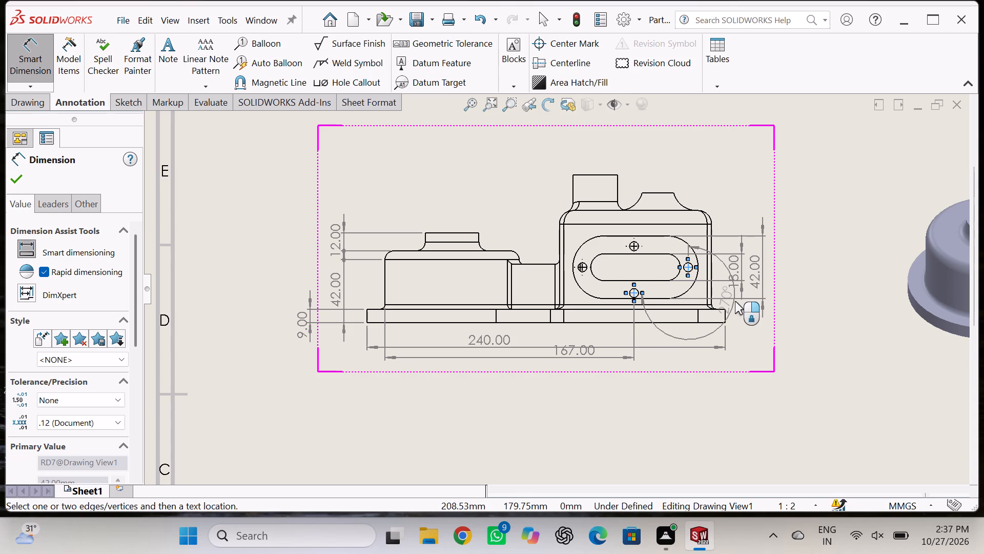
pyautogui.press('Escape')
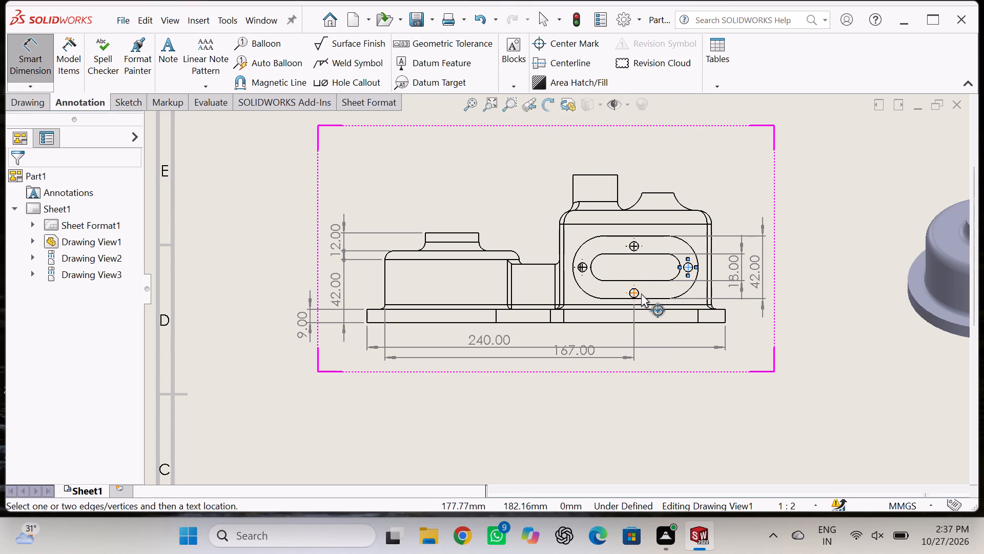
pyautogui.scroll(-6, 640, 293)
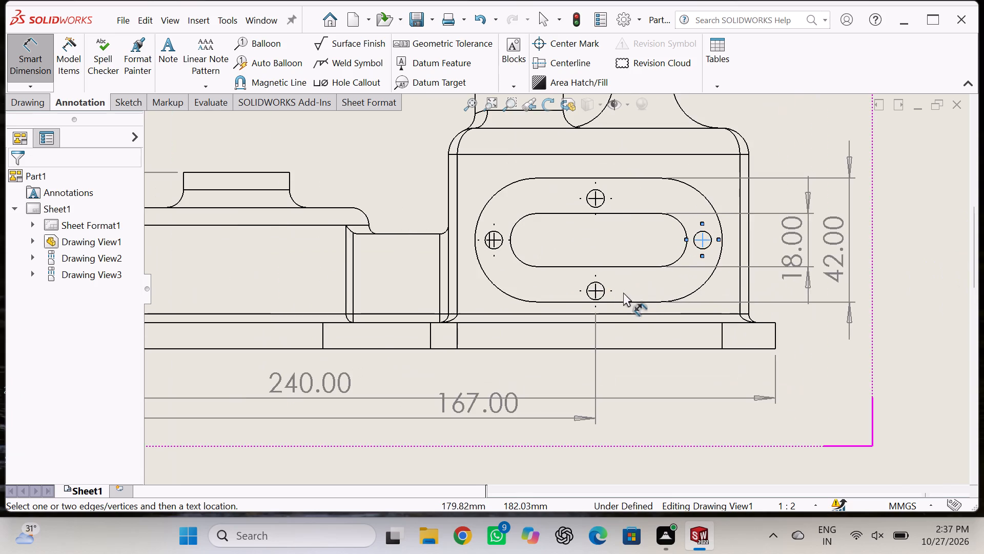
pyautogui.scroll(-3, 616, 294)
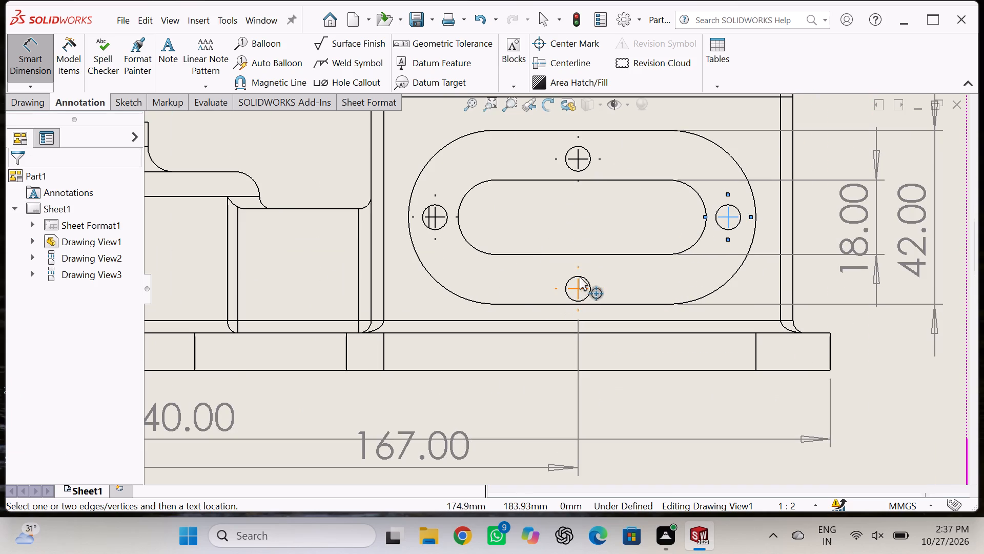
pyautogui.doubleClick(582, 275)
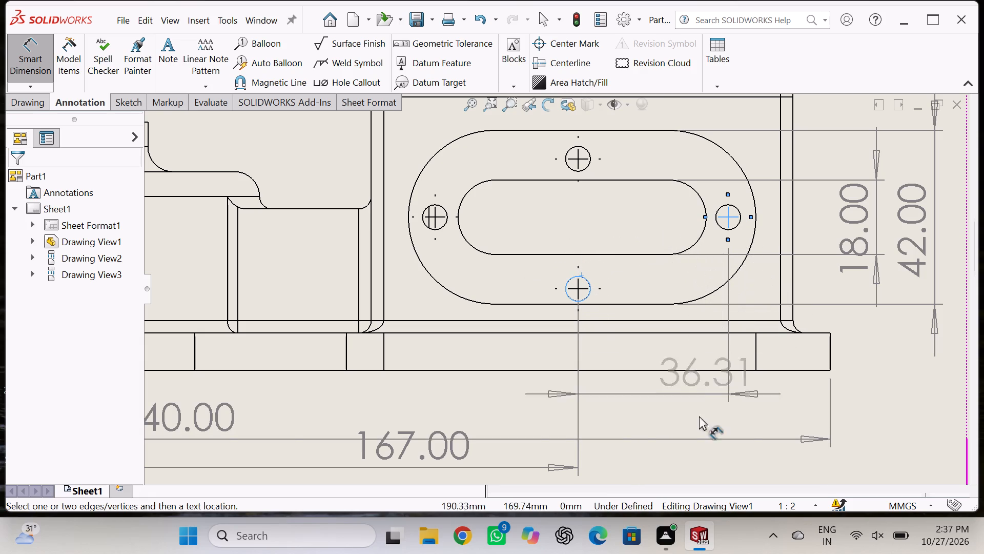
pyautogui.click(688, 461)
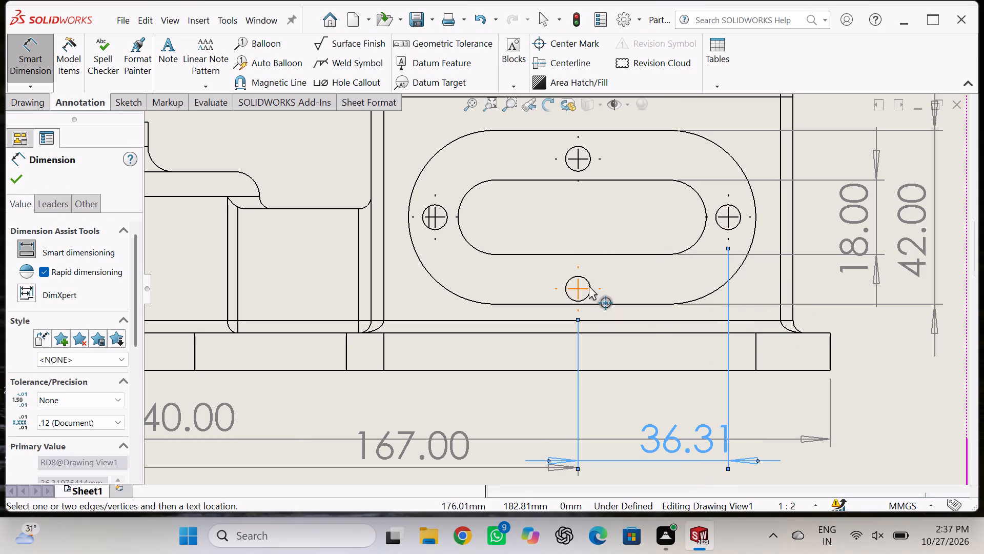
pyautogui.doubleClick(438, 206)
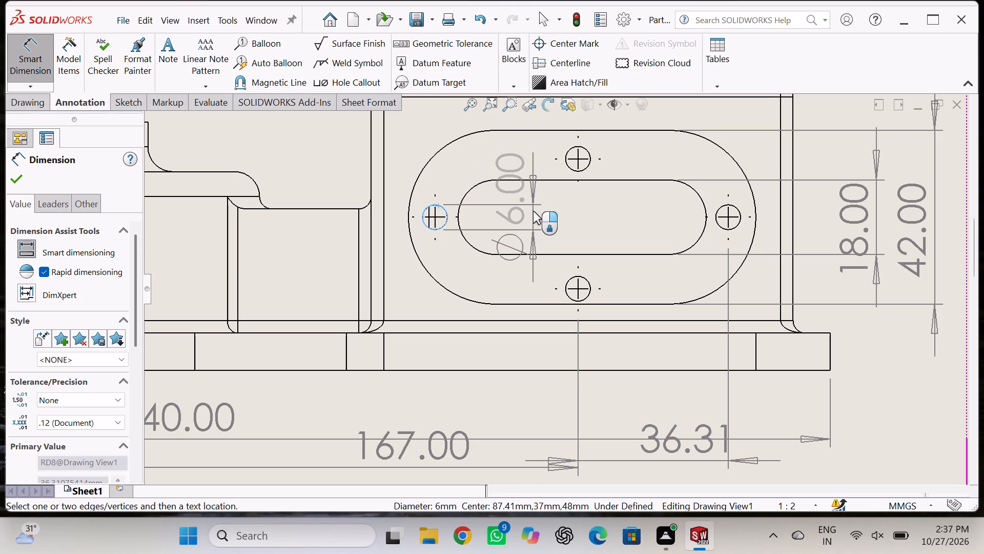
pyautogui.click(533, 211)
# Dimension the height of the taller cylindrical boss above the box housing's top edge, placed left of the boss.
pyautogui.scroll(4, 581, 225)
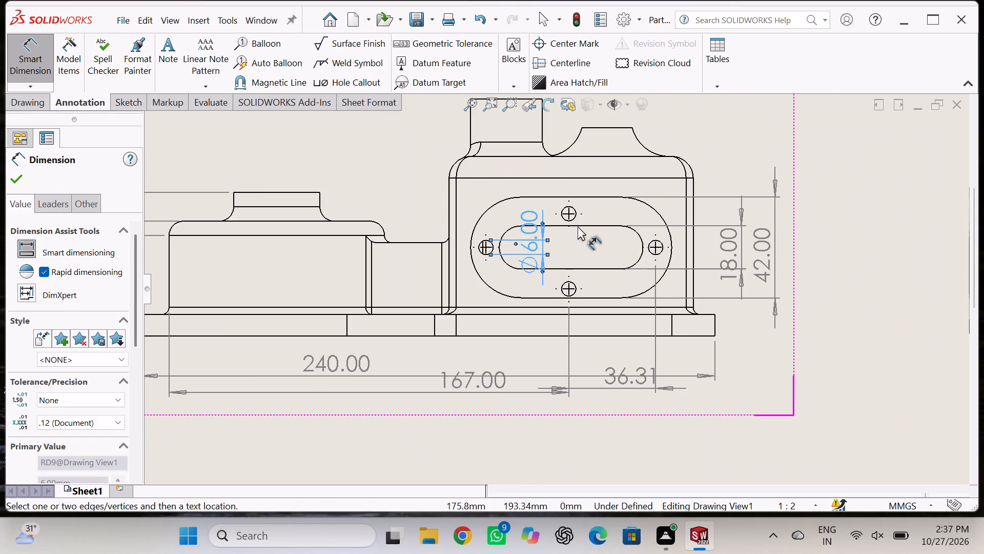
pyautogui.scroll(-4, 520, 144)
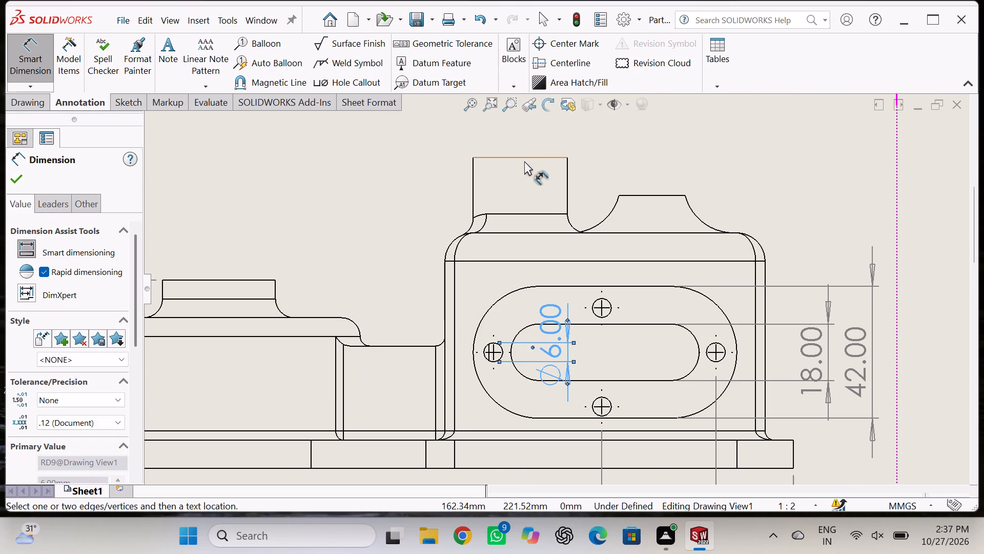
pyautogui.click(533, 157)
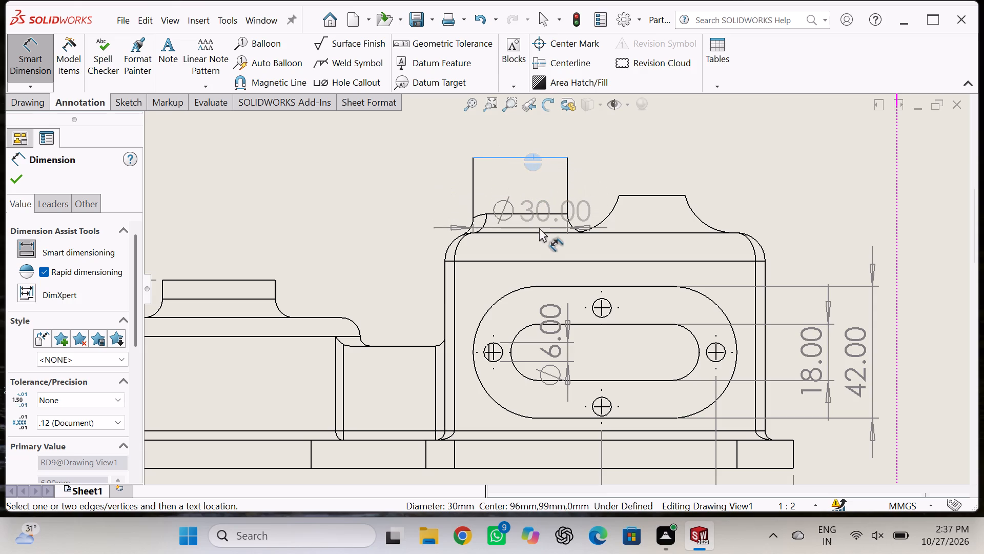
pyautogui.click(538, 232)
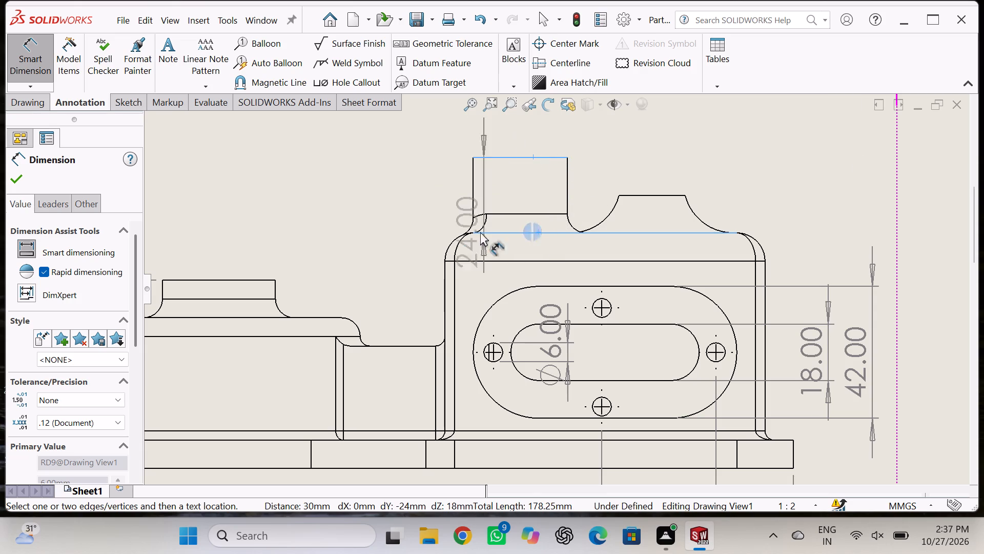
pyautogui.click(412, 202)
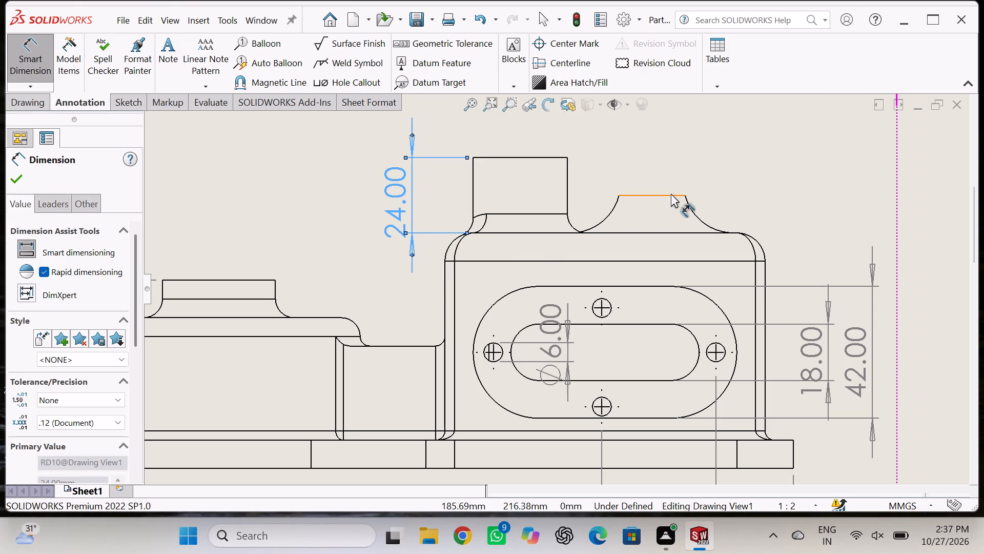
# Dimension the height of the shorter flared boss above the box housing's top edge, placed to the right of the boss.
pyautogui.click(670, 194)
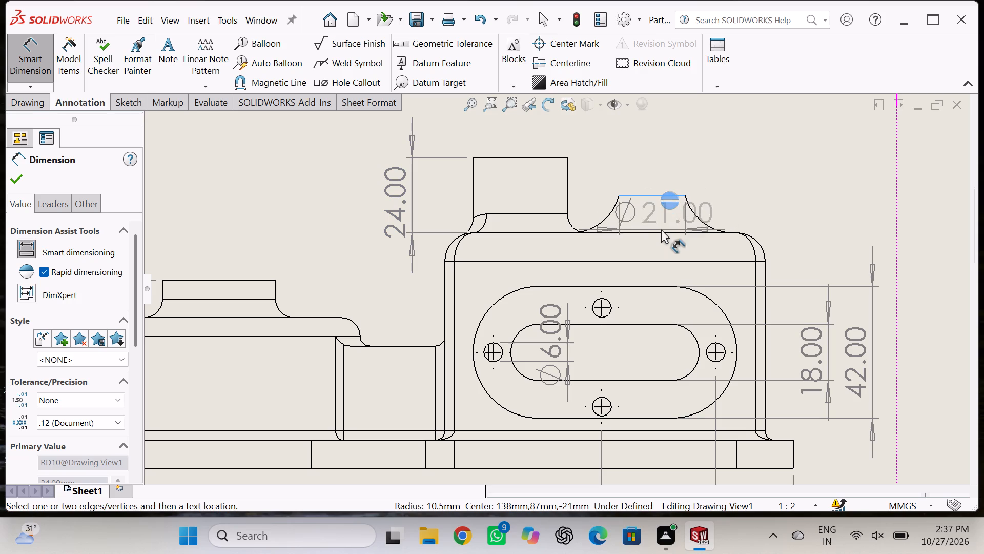
pyautogui.click(662, 234)
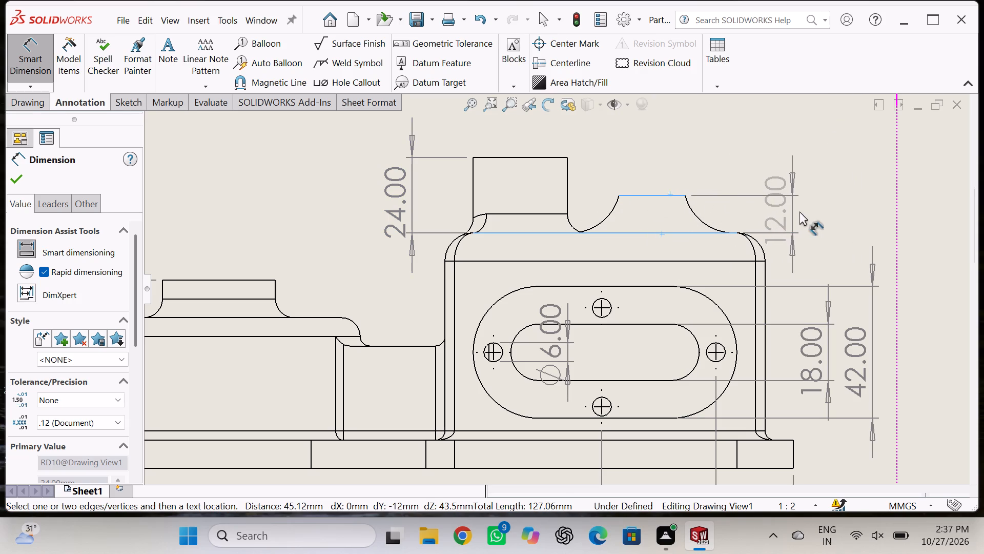
pyautogui.click(795, 214)
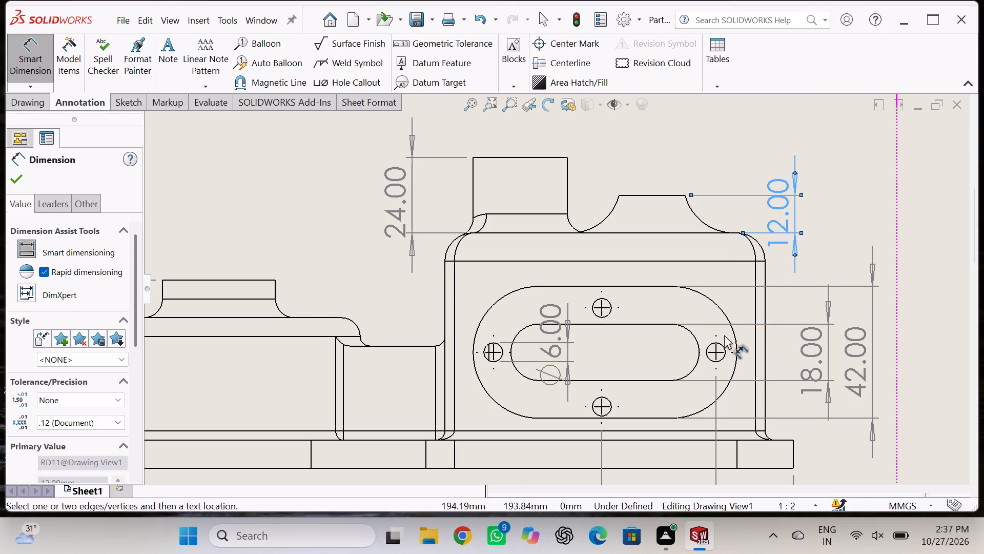
# In the top view, dimension the radii of the round housing and the base plate's round end, both placed to the left.
pyautogui.scroll(3, 723, 337)
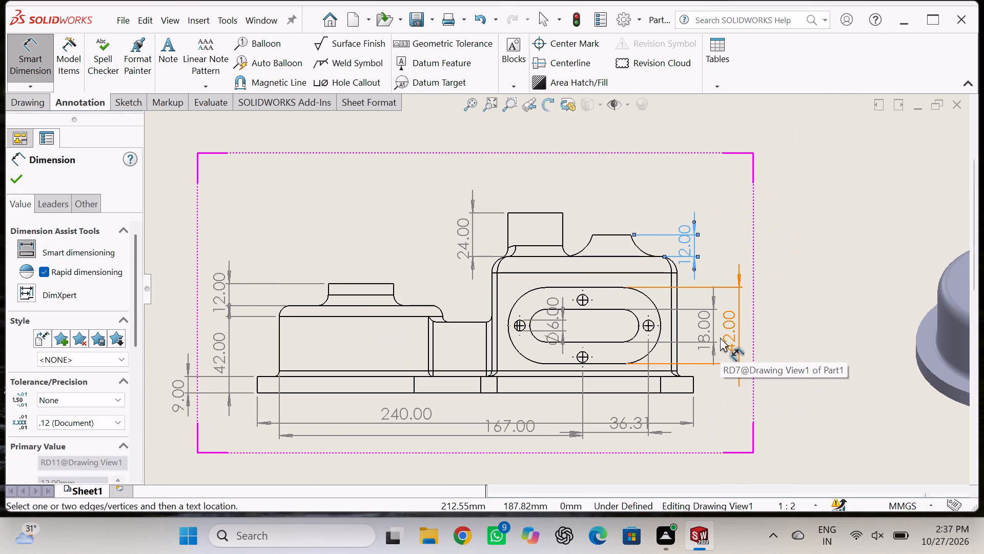
pyautogui.scroll(5, 720, 338)
pyautogui.scroll(1, 618, 439)
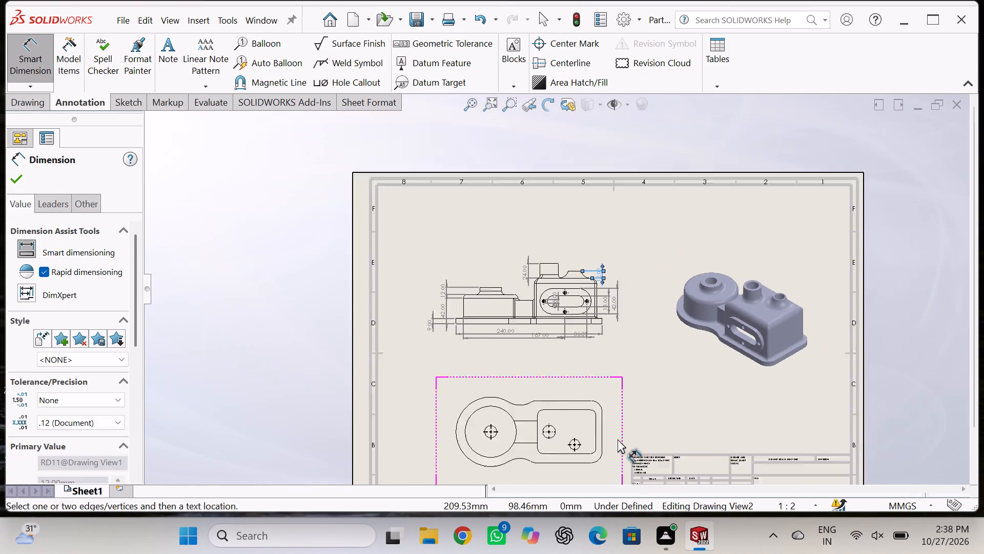
pyautogui.scroll(1, 618, 439)
pyautogui.scroll(-8, 516, 421)
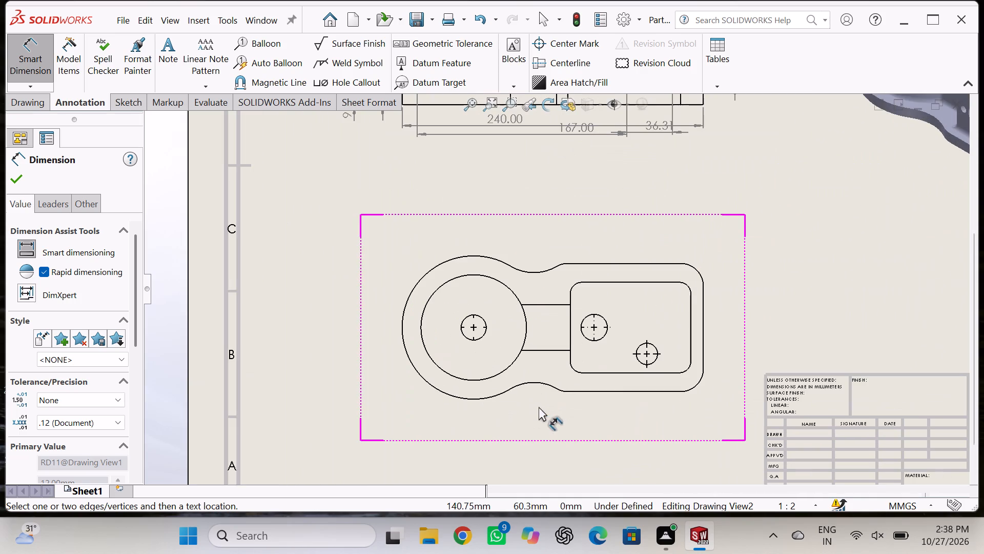
pyautogui.doubleClick(496, 374)
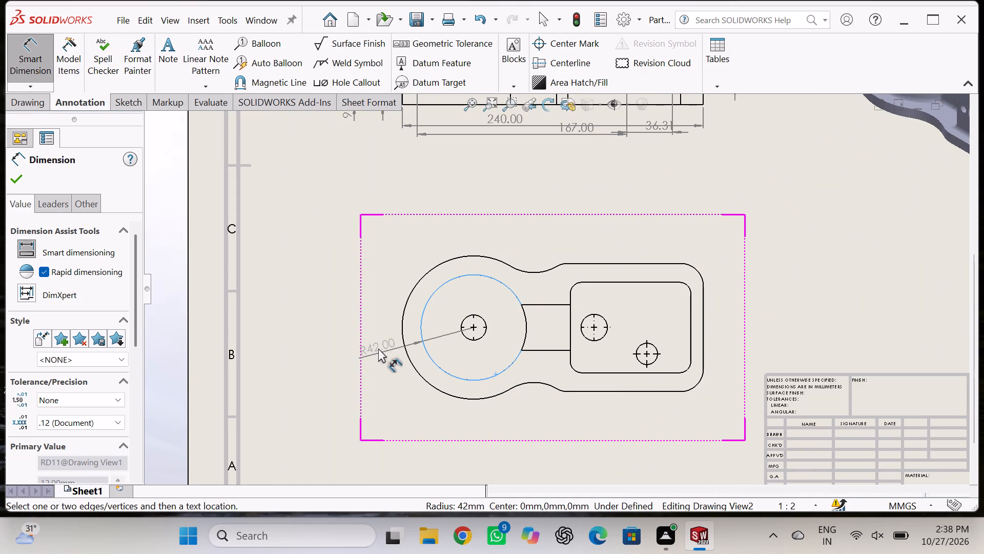
pyautogui.click(378, 348)
pyautogui.click(415, 367)
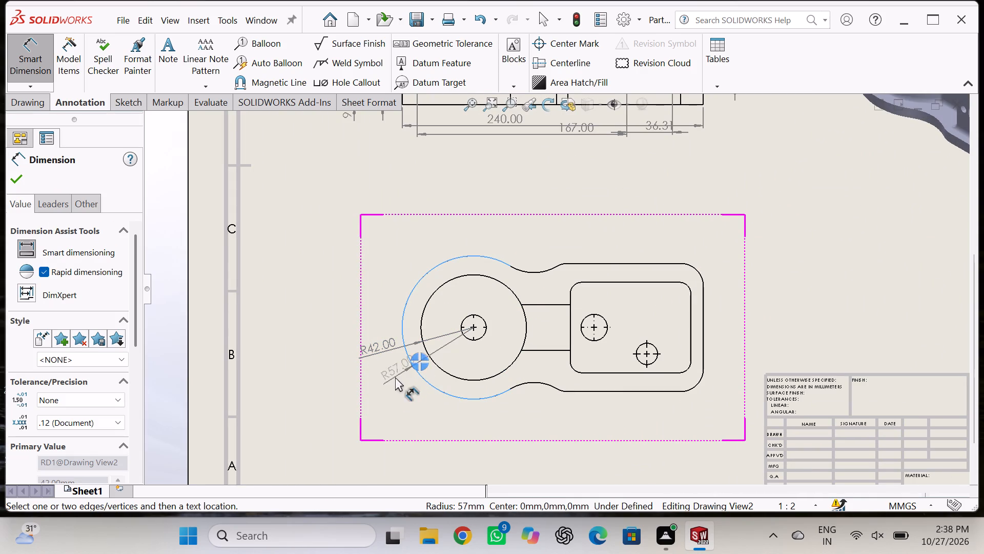
pyautogui.click(380, 389)
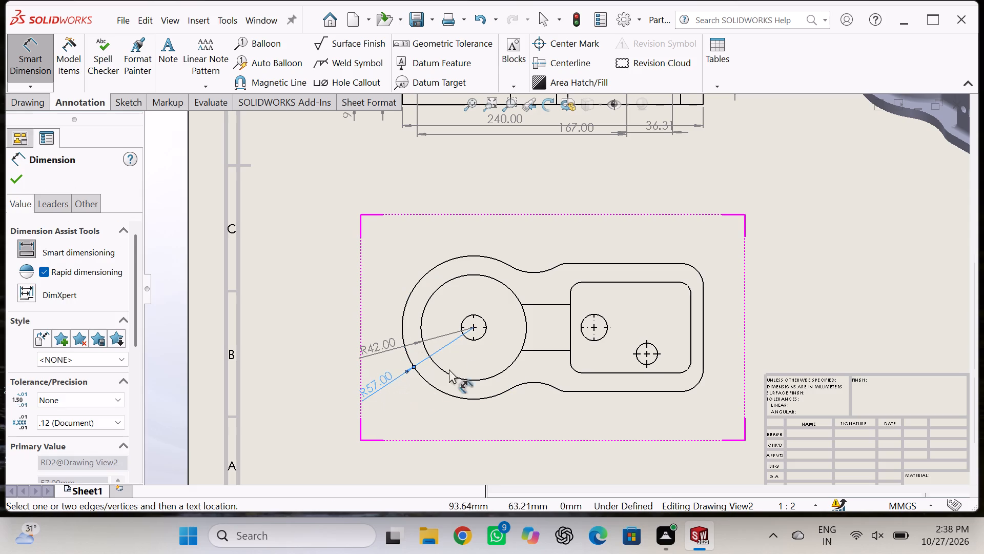
# Dimension the diameters of the top view's three holes: the round housing's centre hole and the box housing's two boss holes.
pyautogui.click(483, 334)
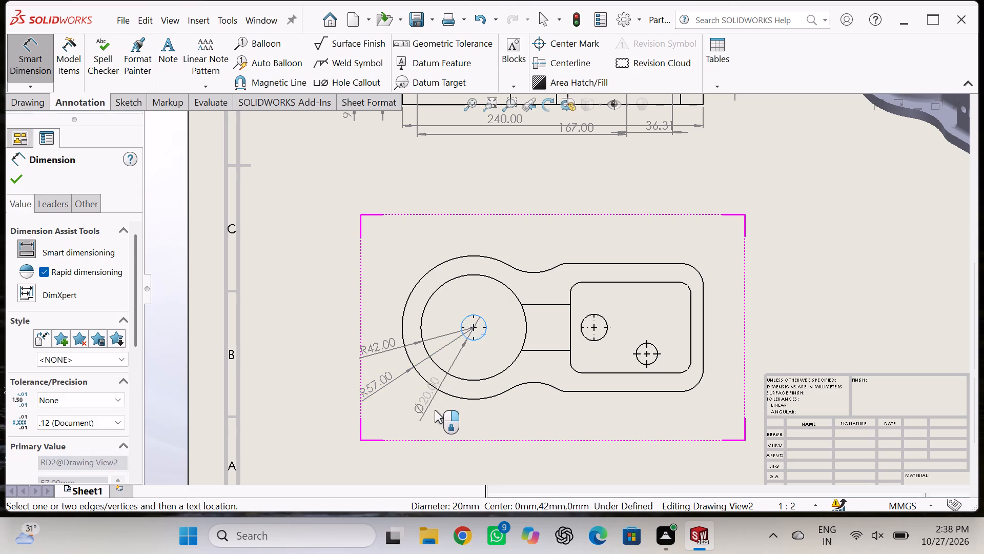
pyautogui.click(425, 415)
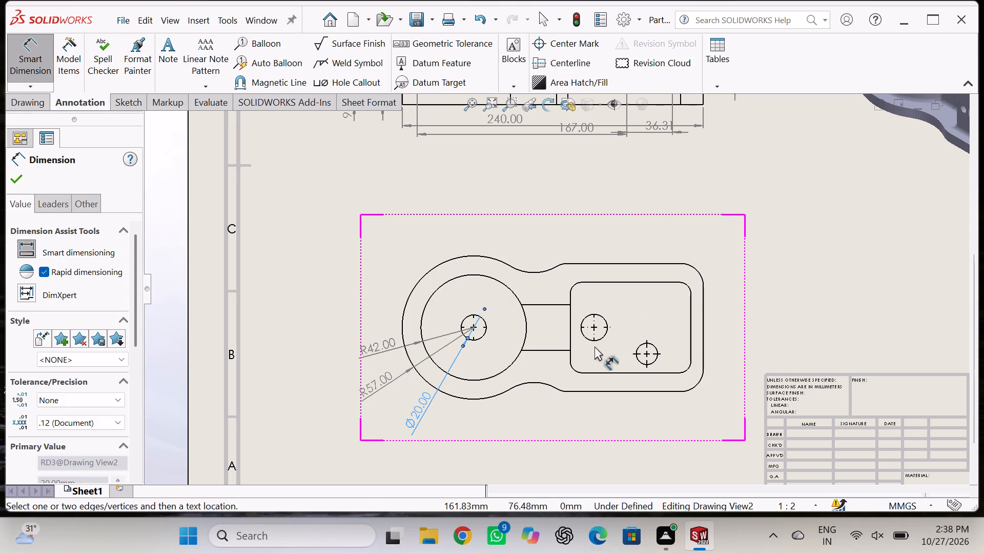
pyautogui.click(605, 334)
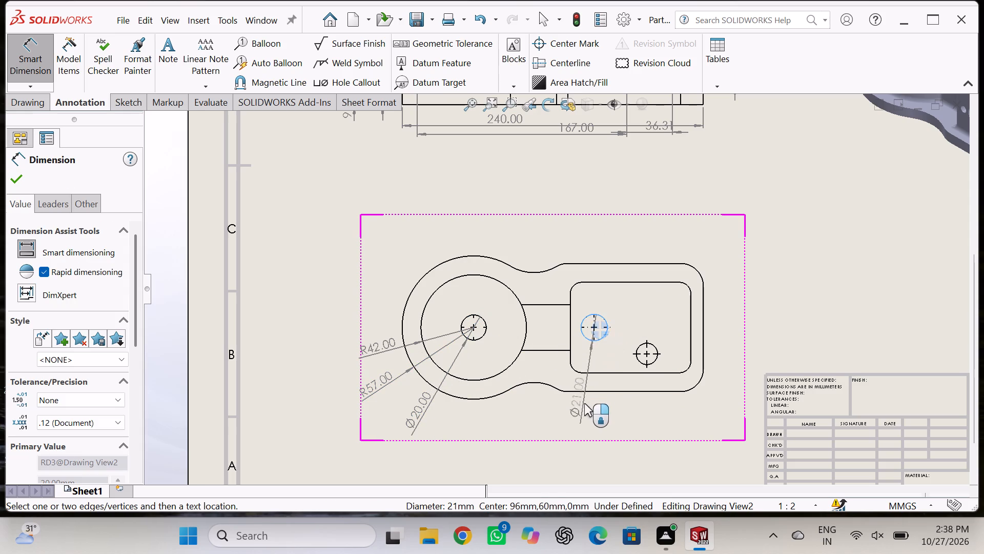
pyautogui.click(584, 424)
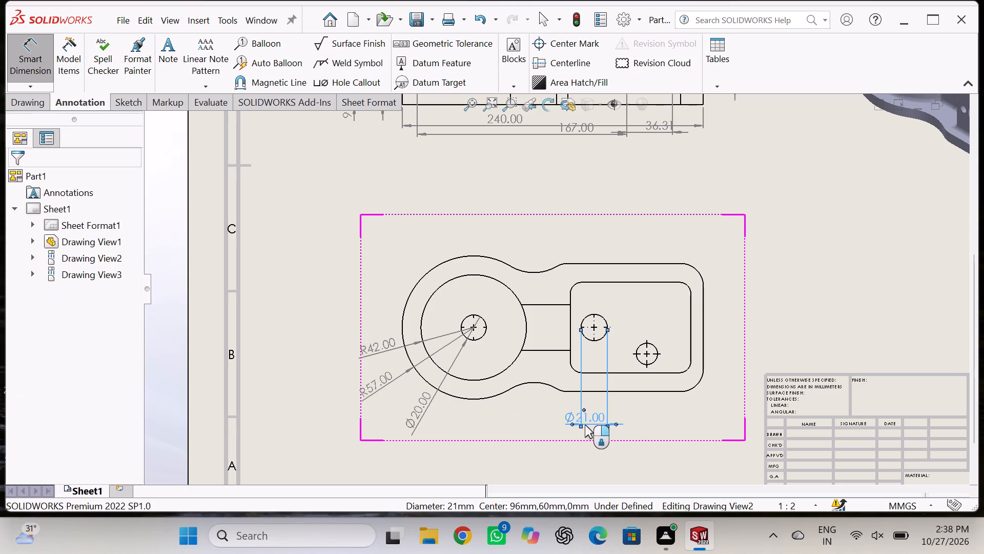
pyautogui.click(654, 362)
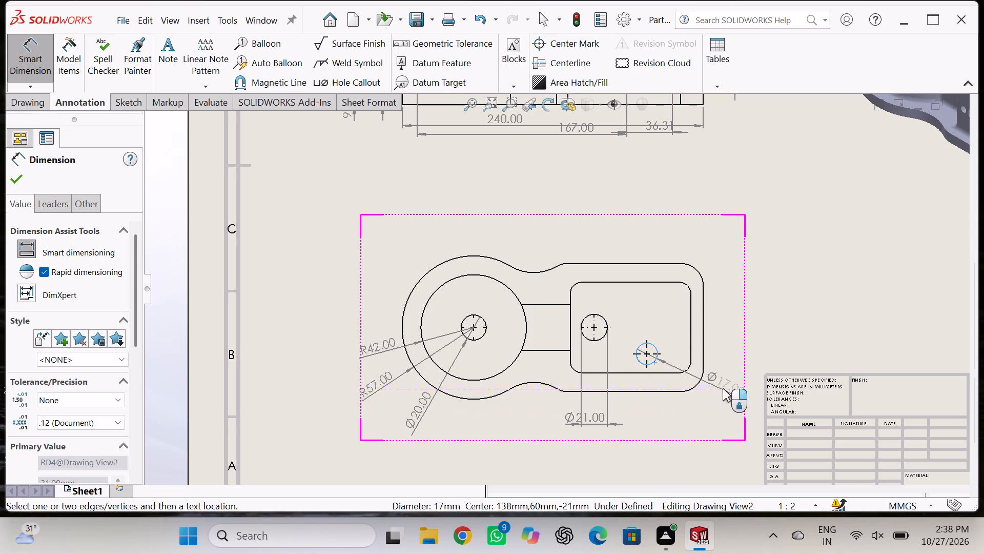
pyautogui.click(721, 354)
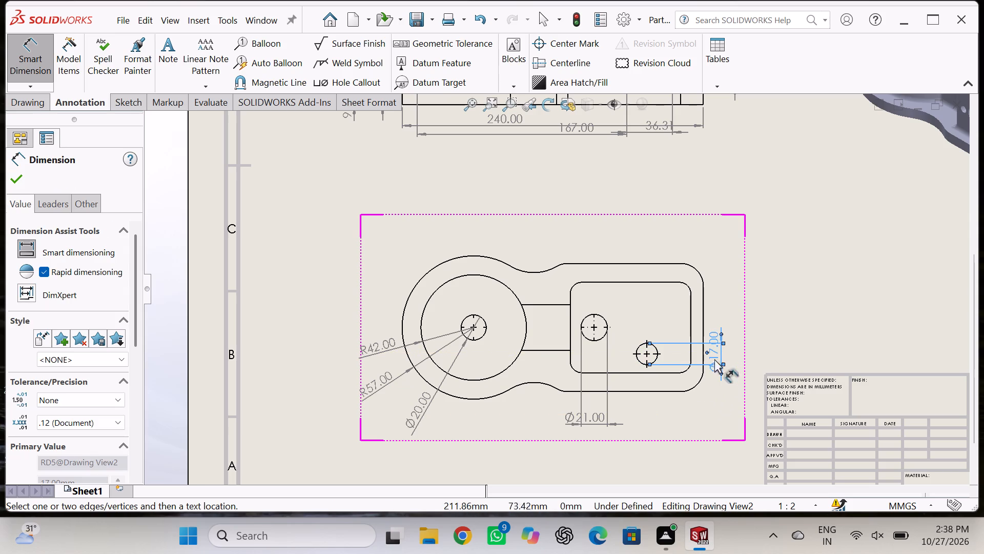
# Dimension the base plate's straight lower edge below the top view and the box housing's straight right edge beside it.
pyautogui.click(668, 390)
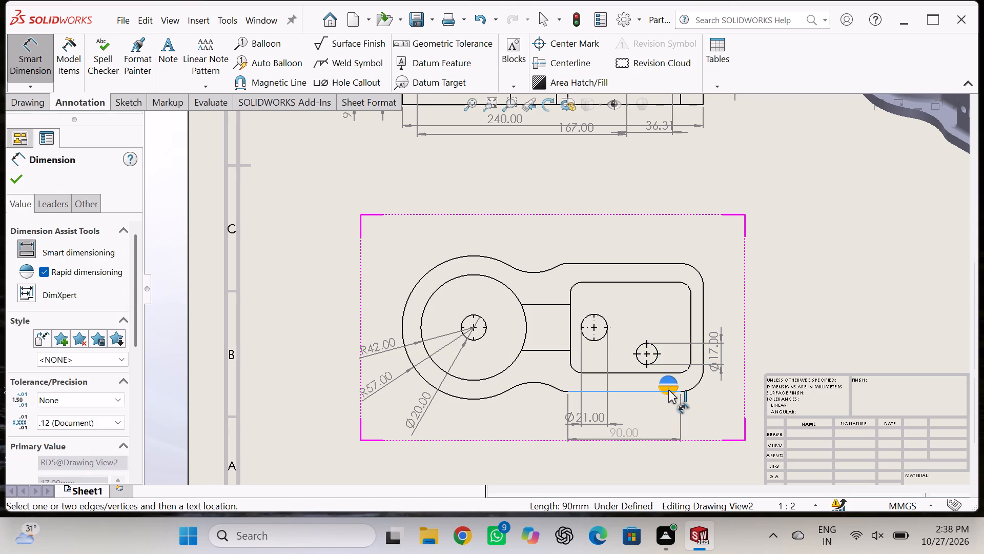
pyautogui.click(642, 440)
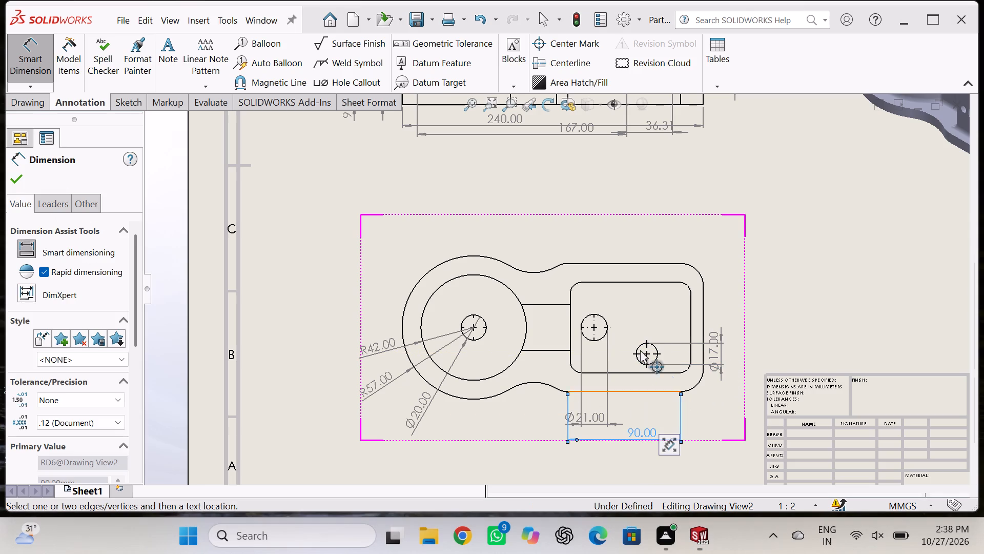
pyautogui.click(690, 316)
pyautogui.doubleClick(738, 339)
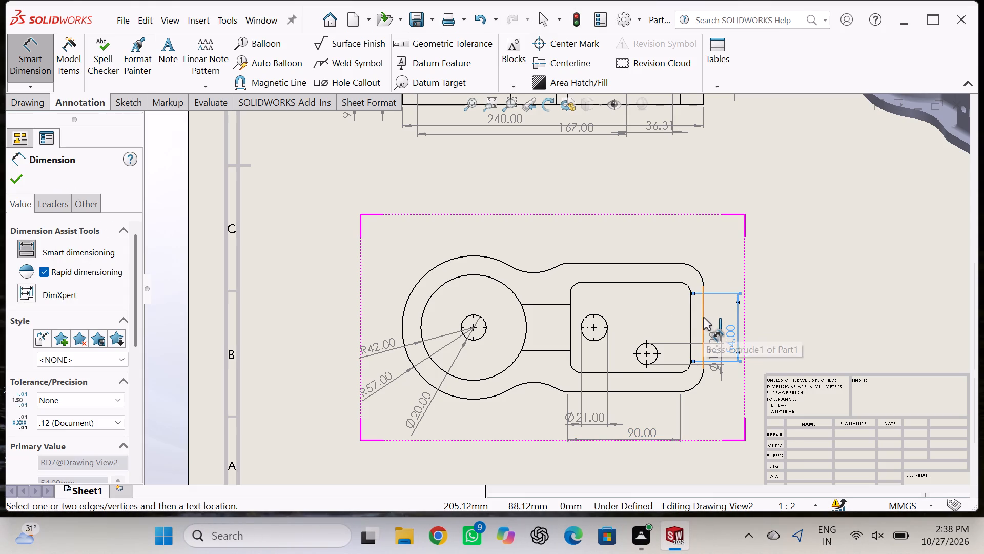
# Dimension the radii of the base plate's upper-right corner and its upper concave neck arc in the top view.
pyautogui.click(698, 271)
pyautogui.click(721, 252)
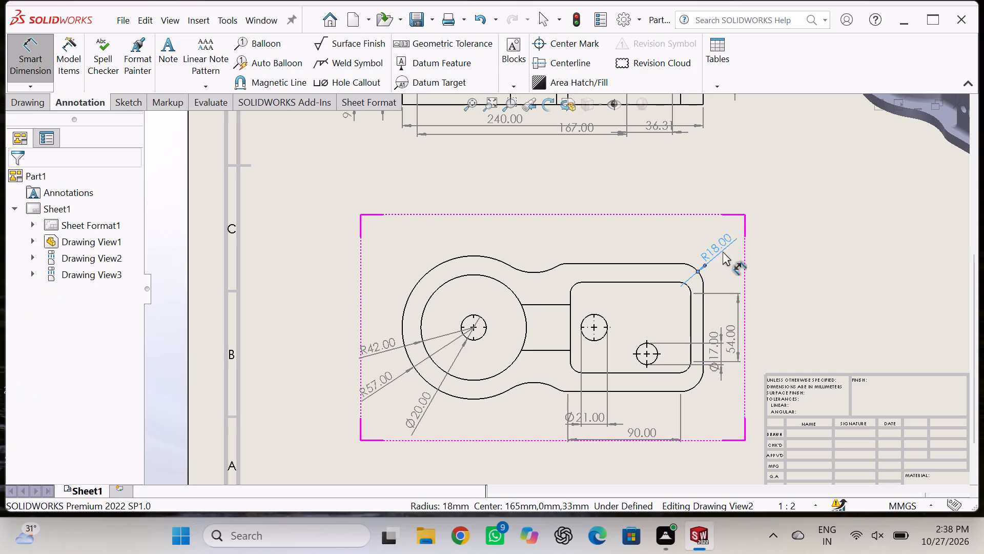
pyautogui.click(535, 272)
pyautogui.click(539, 245)
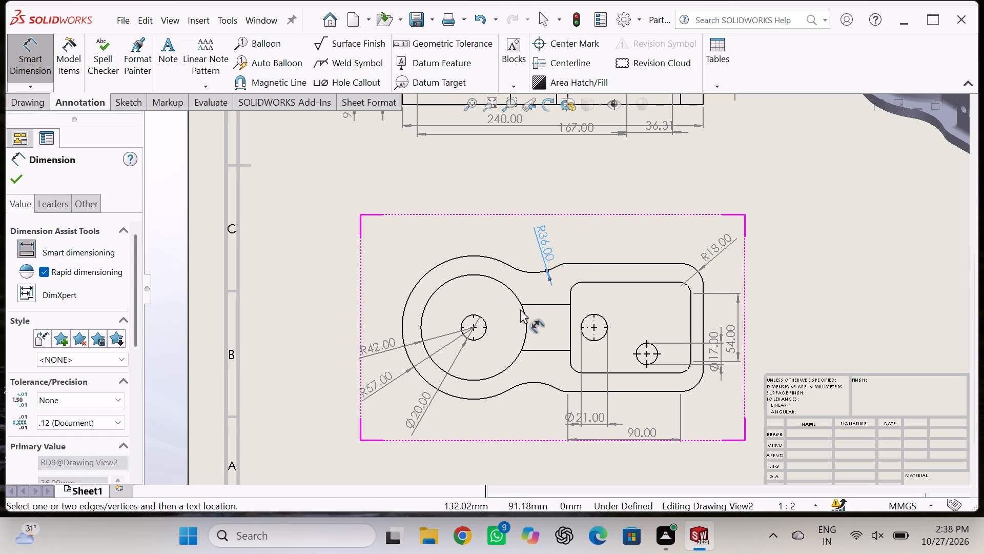
# Dimension the length of the upper edge of the block connecting the two housings, placed above the top view.
pyautogui.click(547, 304)
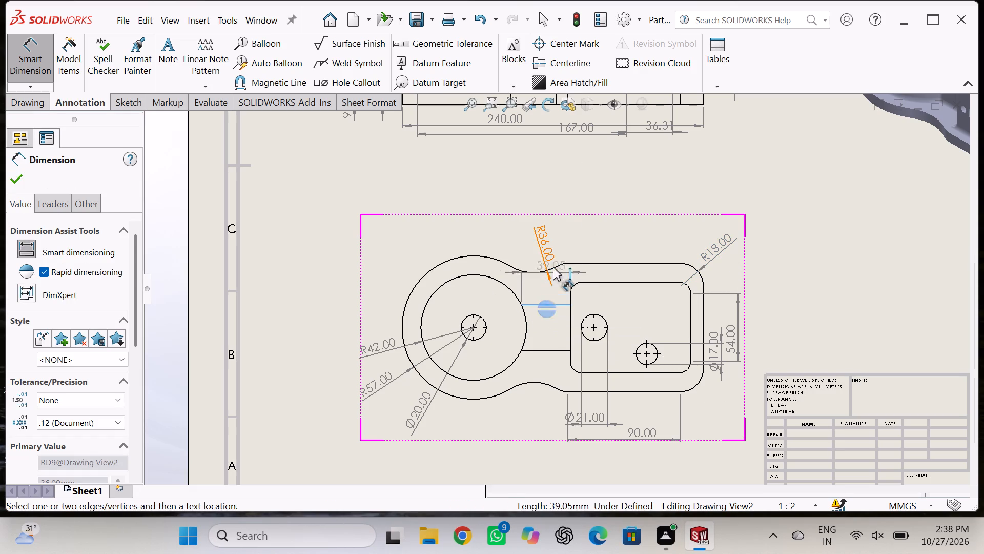
pyautogui.click(562, 217)
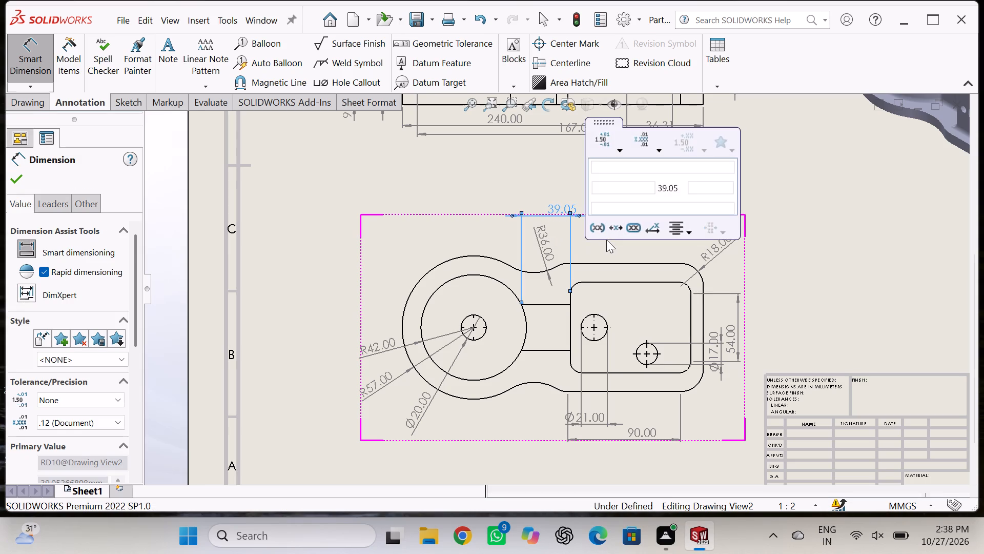
# Save the drawing as a PDF named Part1 in the catia part folder.
pyautogui.scroll(4, 606, 240)
pyautogui.scroll(2, 770, 282)
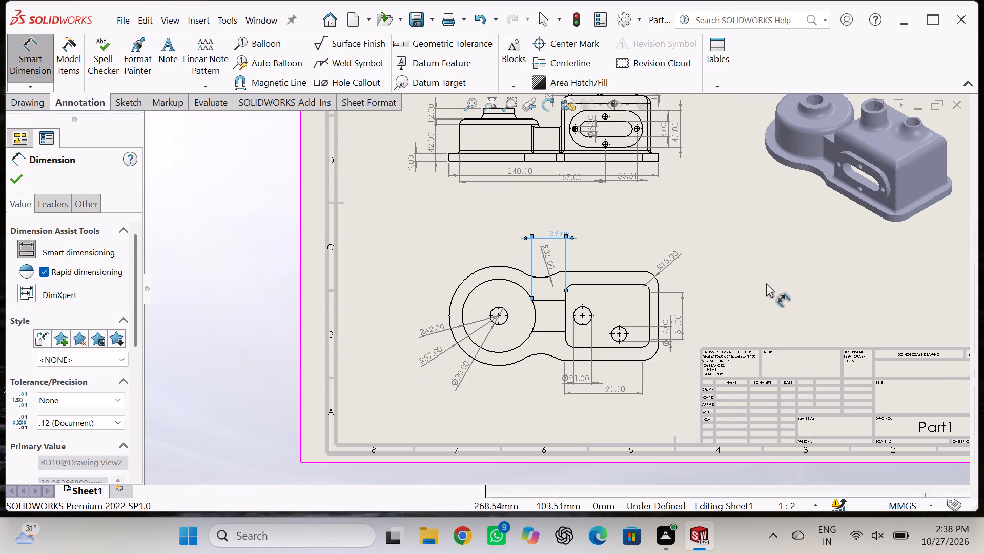
pyautogui.scroll(3, 766, 283)
pyautogui.scroll(-2, 762, 244)
pyautogui.scroll(3, 762, 244)
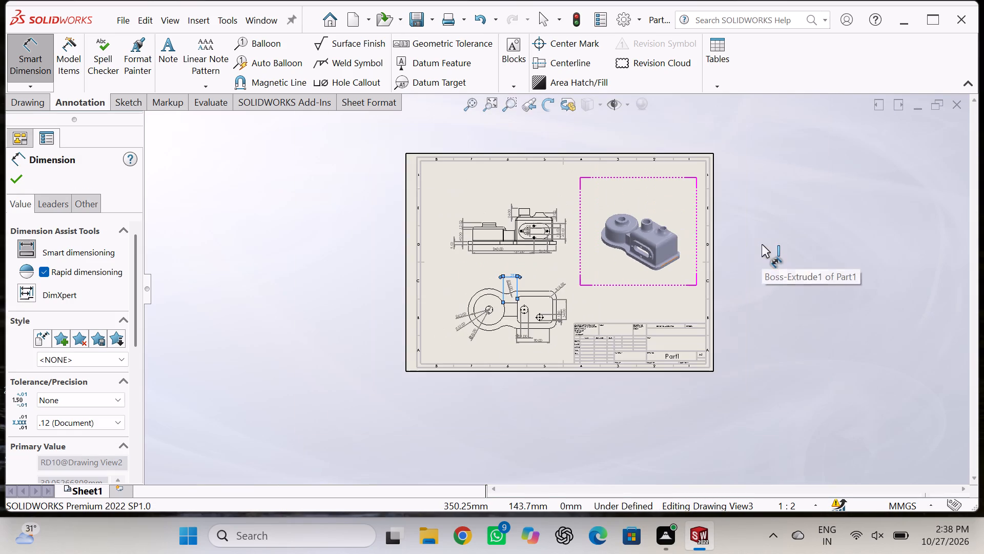
pyautogui.scroll(-1, 622, 228)
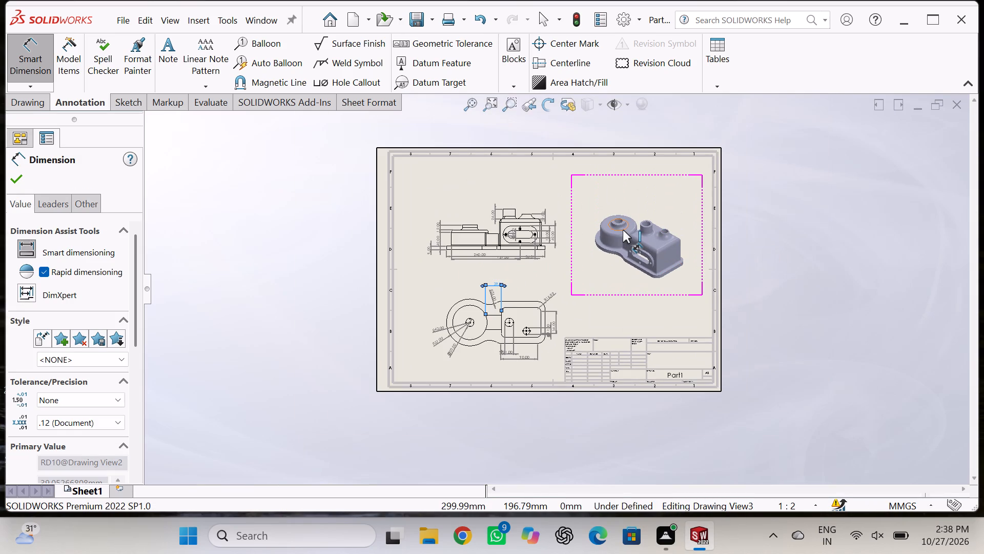
pyautogui.hotkey('ctrl', 's')
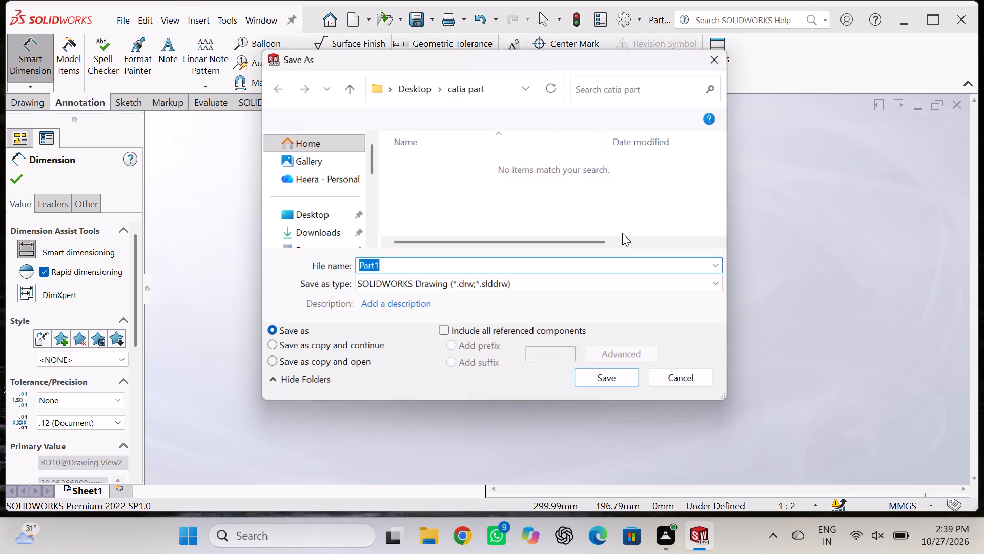
pyautogui.click(727, 285)
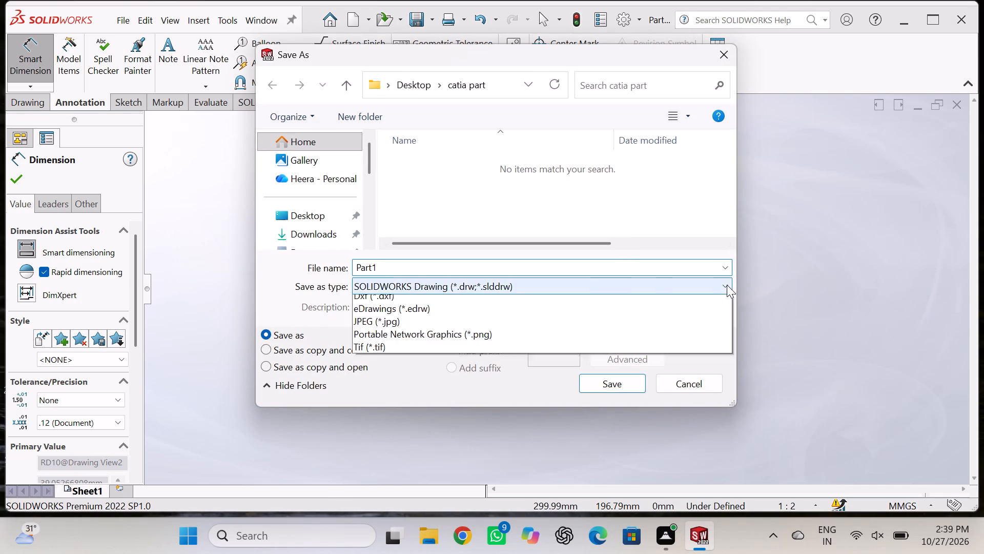
pyautogui.click(503, 344)
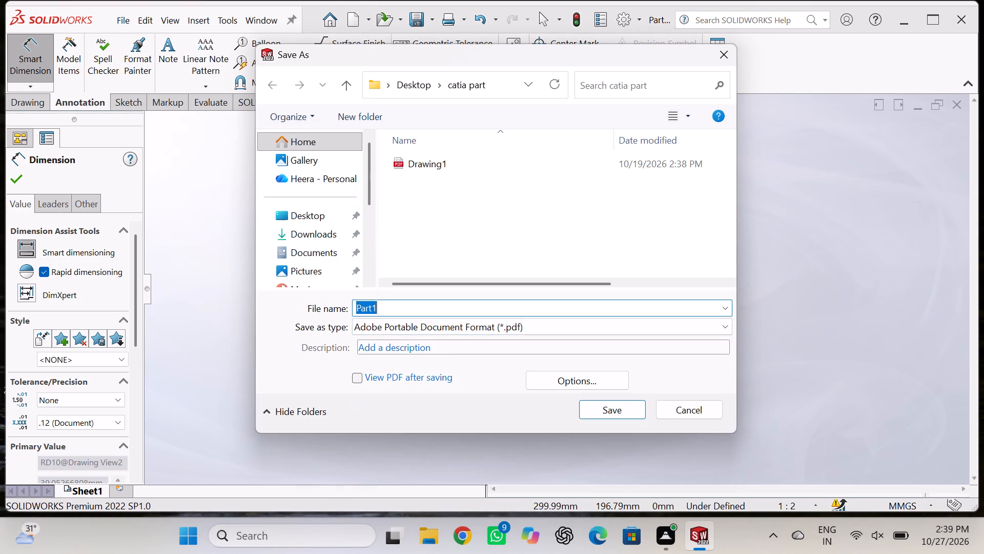
pyautogui.click(622, 407)
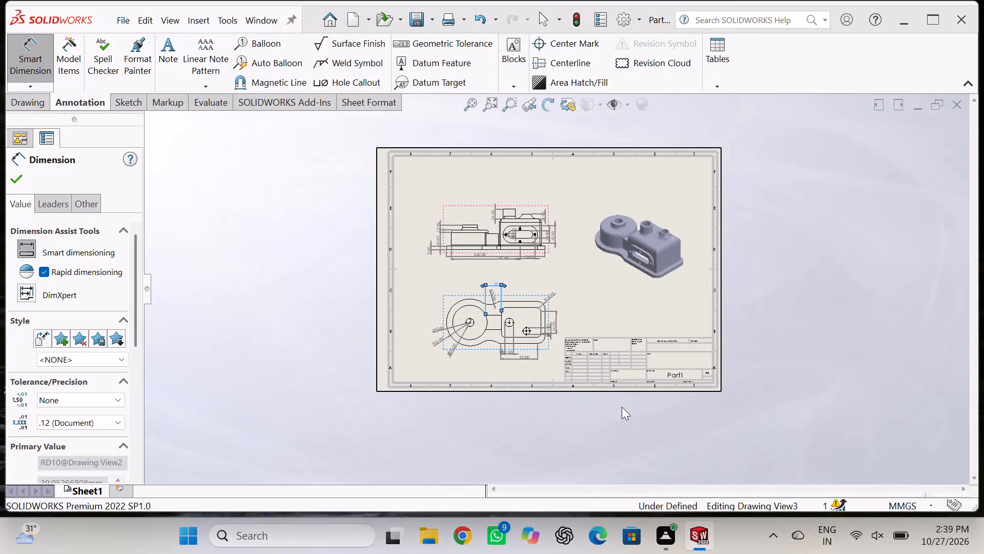